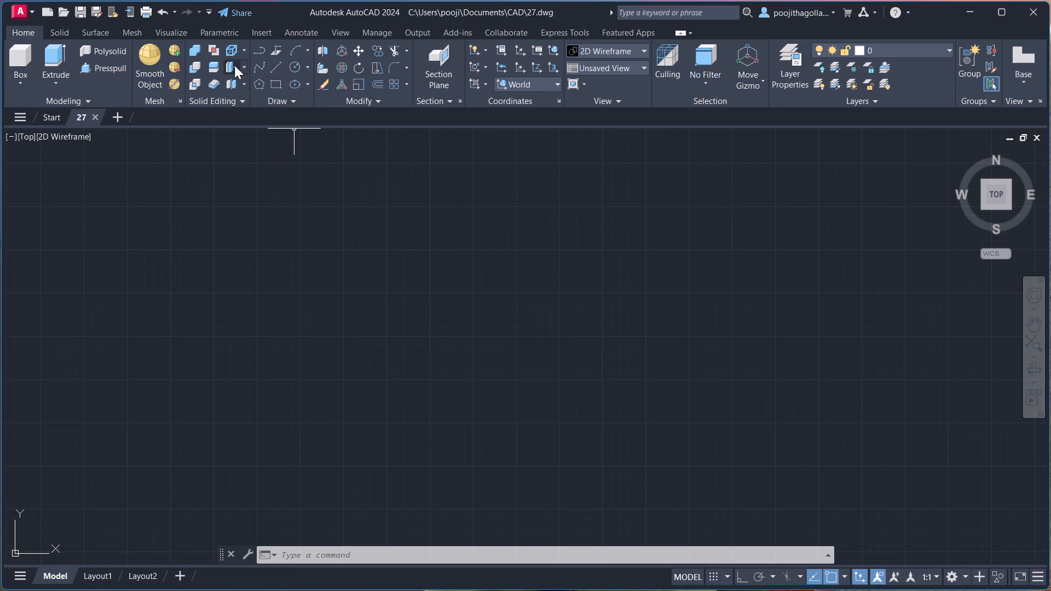
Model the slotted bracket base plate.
Start a line from a point in the empty drawing area with Ortho mode turned on.
click(271, 68)
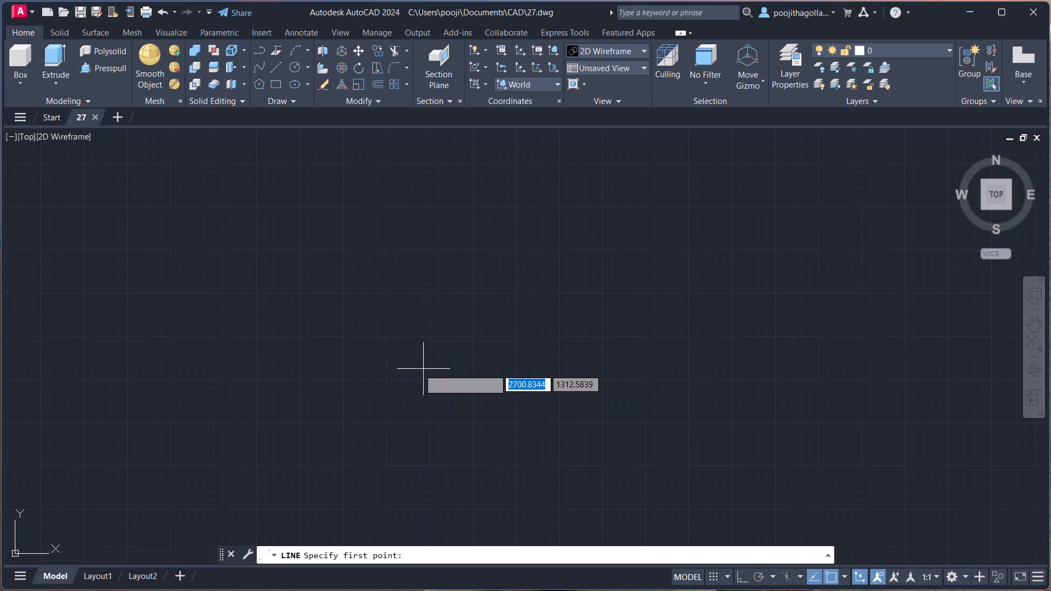
click(741, 575)
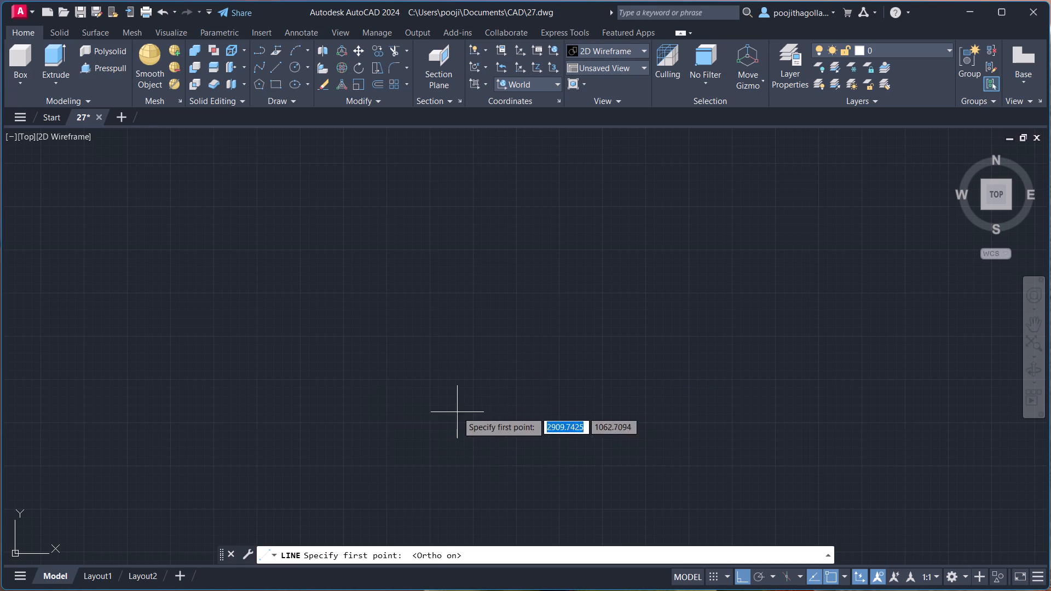
click(443, 407)
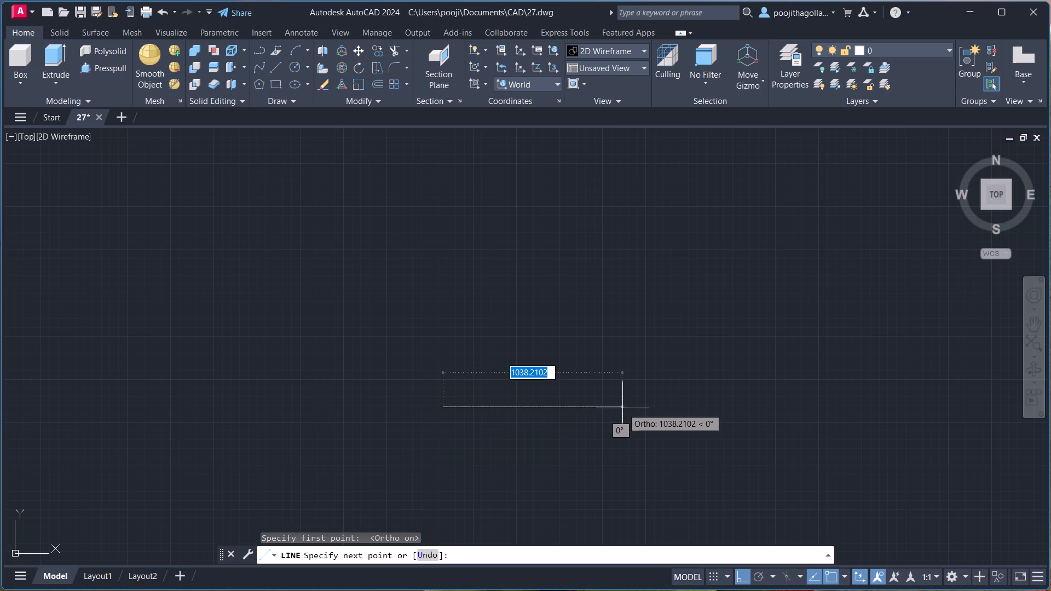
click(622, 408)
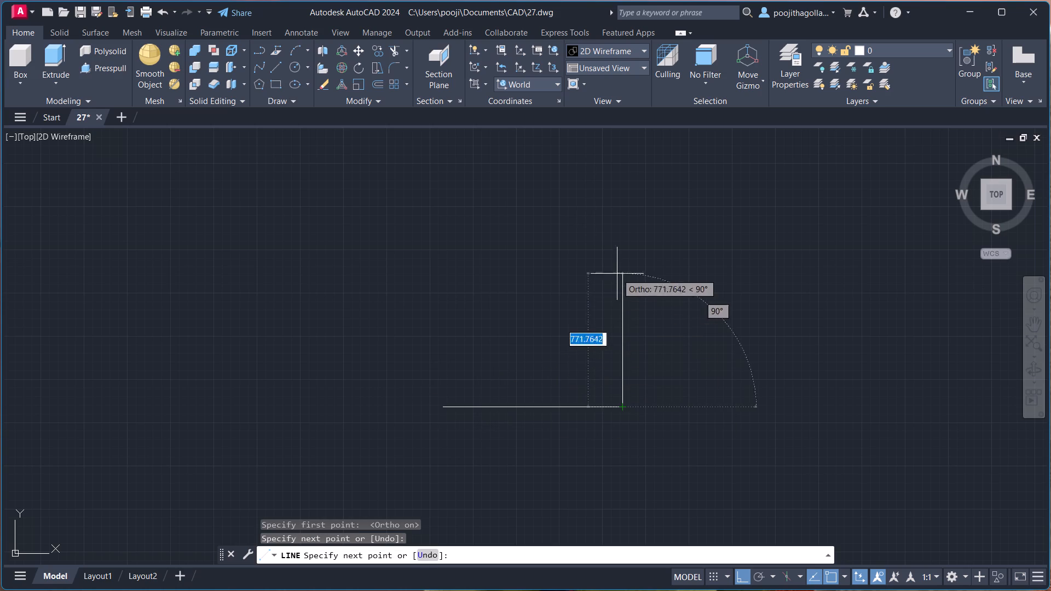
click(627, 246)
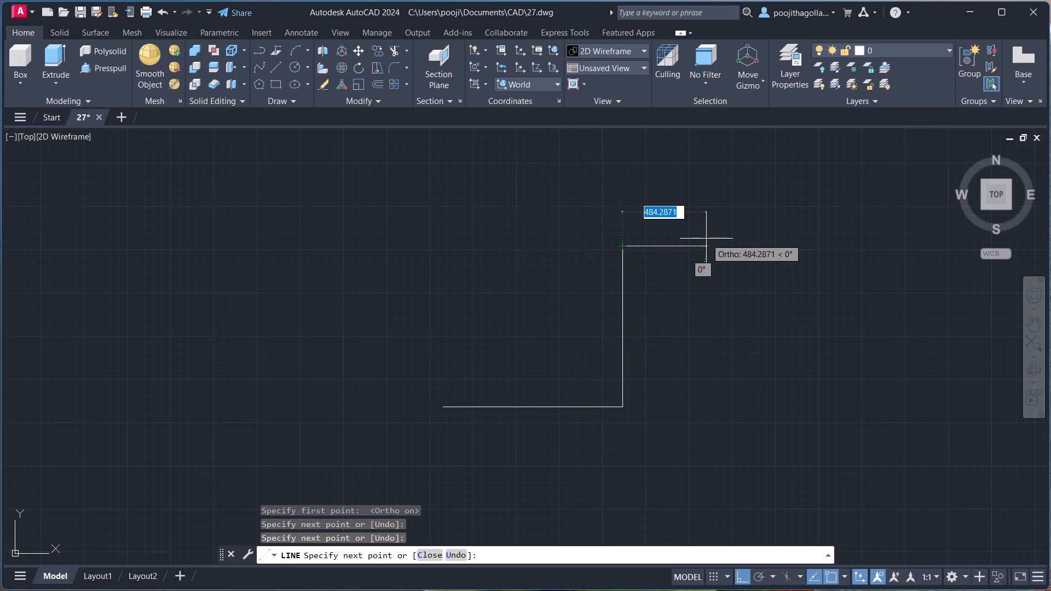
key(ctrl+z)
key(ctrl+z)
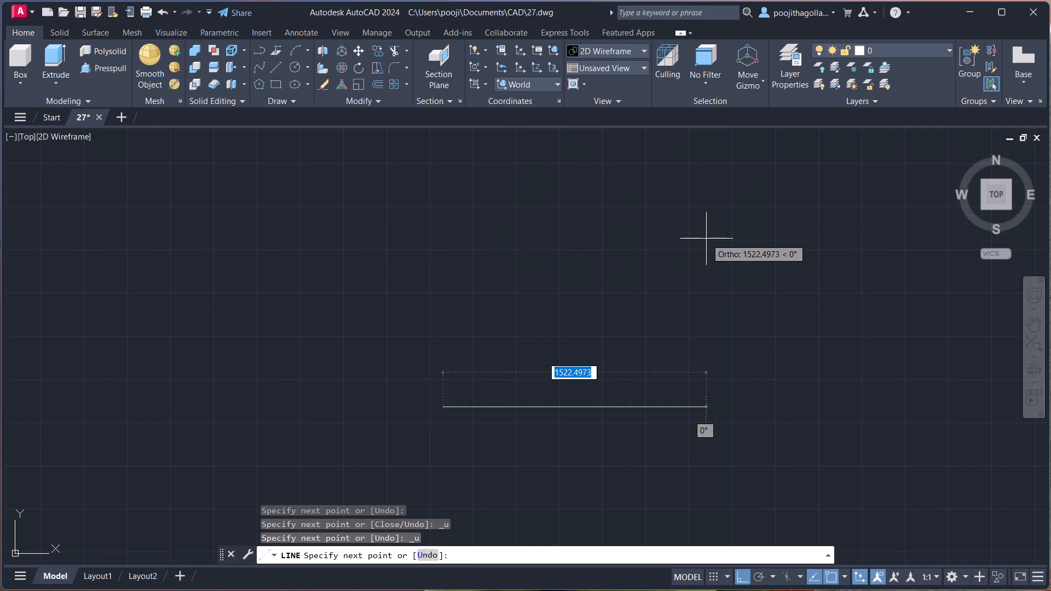
Draw the outline's bottom edge 80 units long to the right and its right edge 100 units upward.
text(80)
key(Return)
middle_click(460, 359)
scroll(460, 359, up, 2)
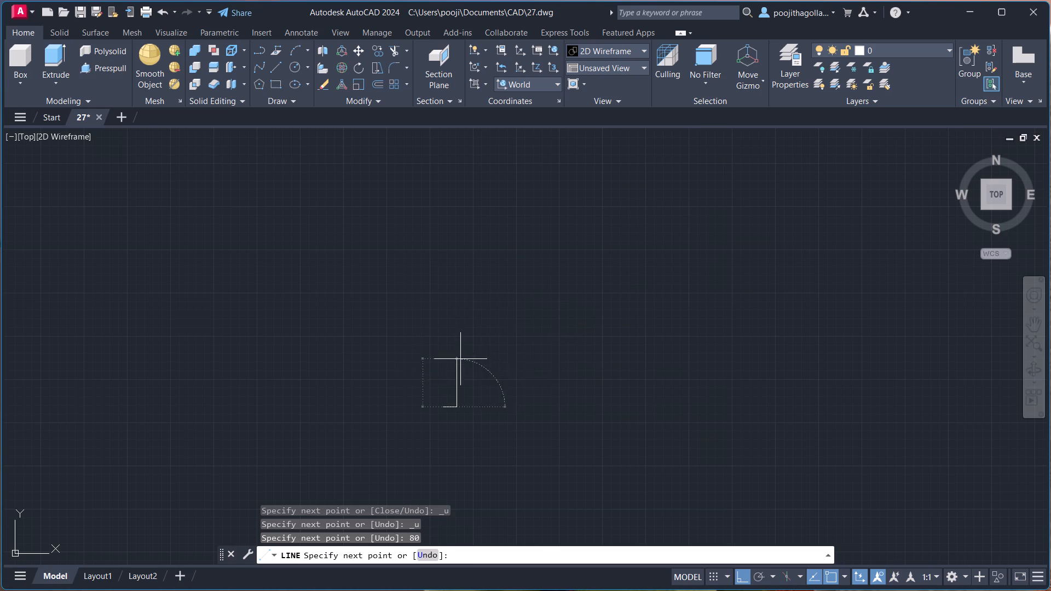
scroll(460, 359, up, 2)
middle_drag(461, 395, 619, 196)
scroll(473, 405, up, 2)
middle_drag(510, 443, 504, 297)
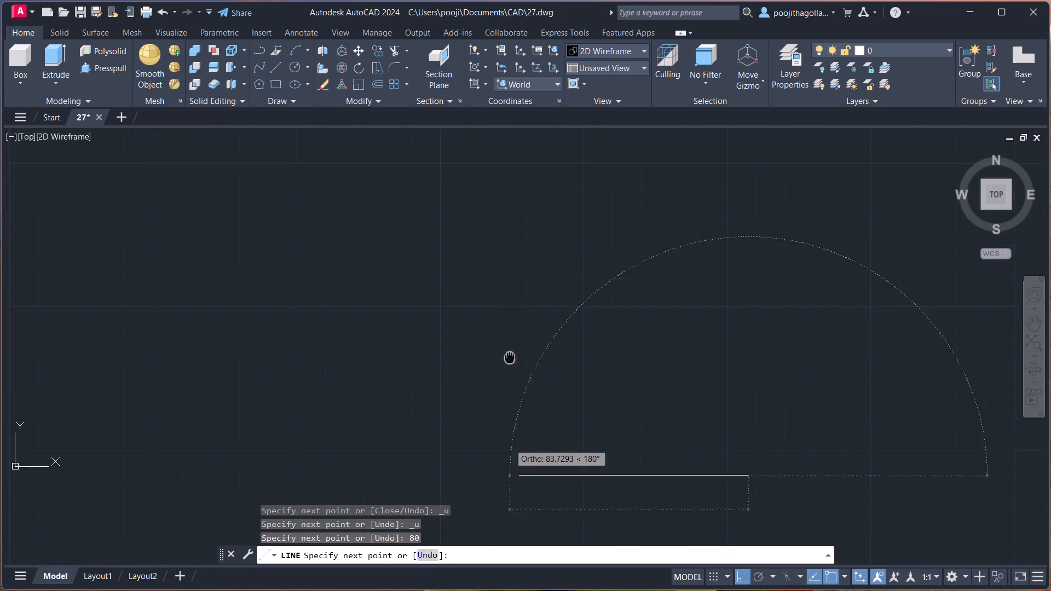
middle_drag(504, 297, 498, 208)
middle_drag(724, 219, 628, 292)
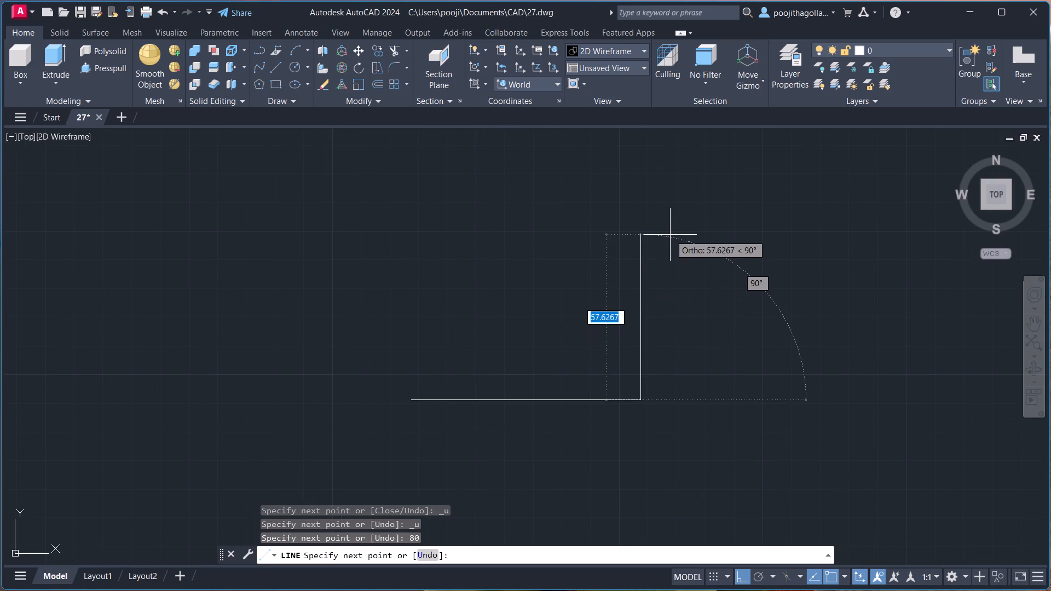
text(100)
key(Return)
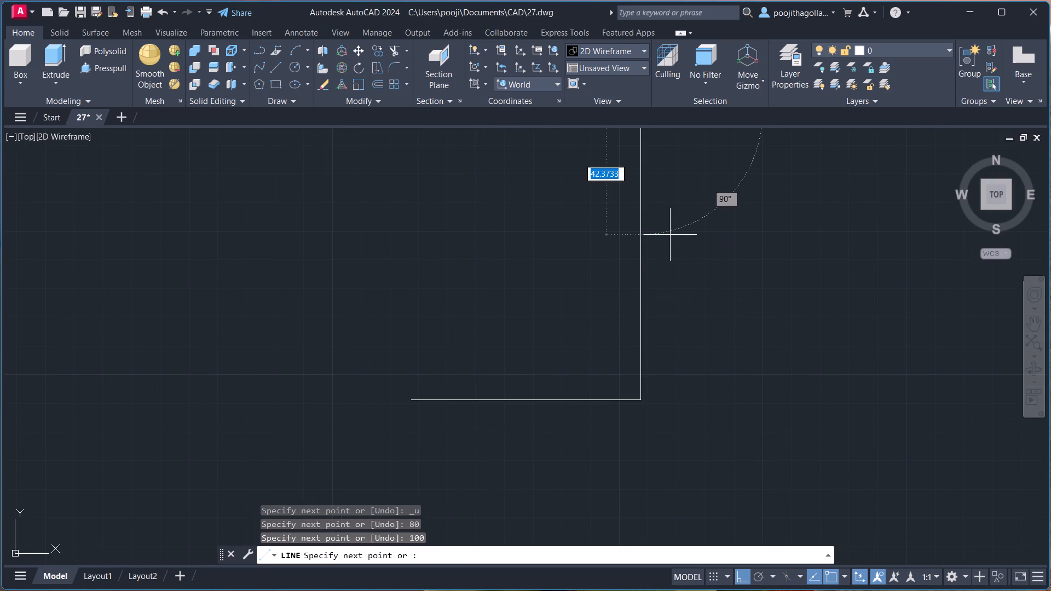
Complete the rectangle with an 80-unit top edge to the left and a 100-unit left edge down to the start point.
scroll(670, 235, down, 2)
middle_drag(679, 227, 669, 269)
scroll(597, 245, up, 1)
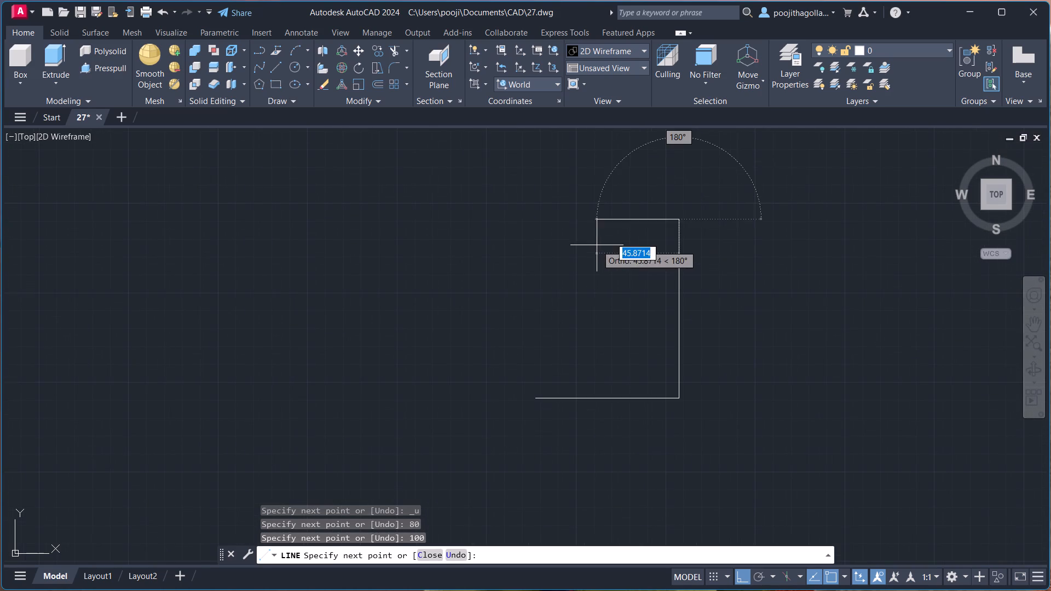
middle_click(573, 231)
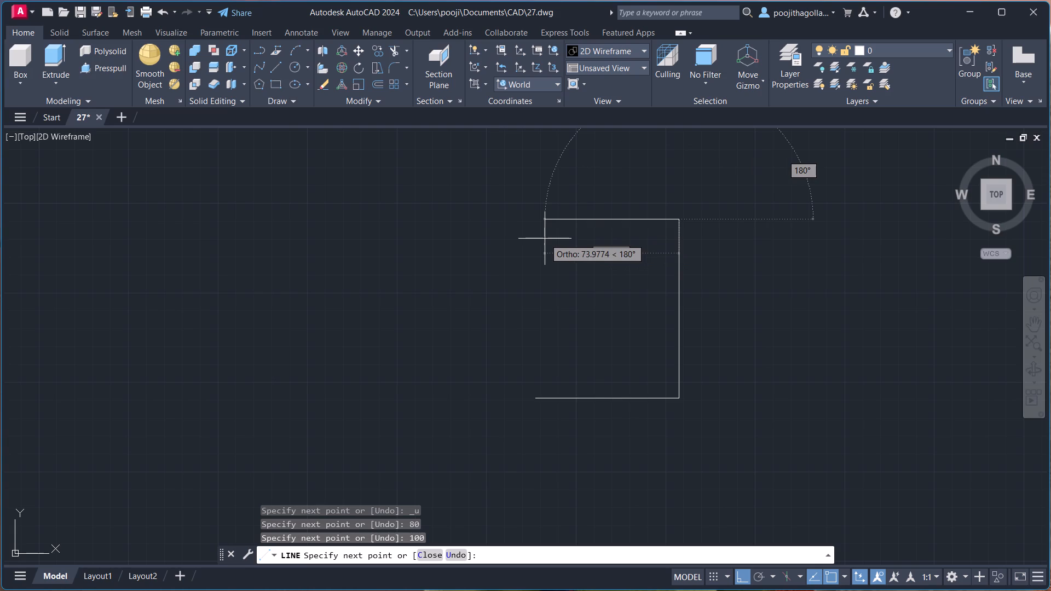
text(80)
key(Return)
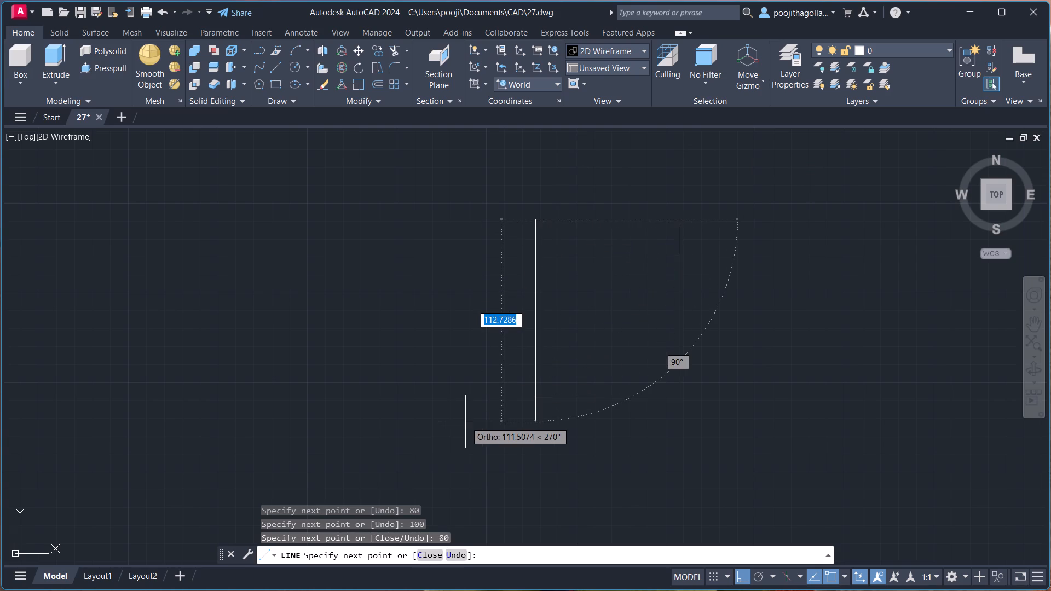
text(100)
key(Return)
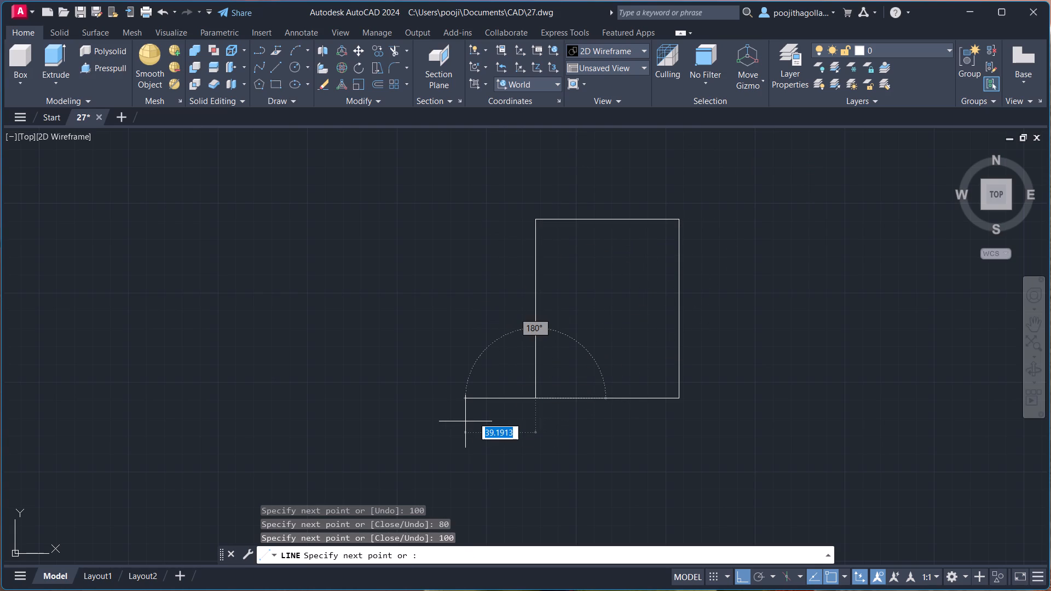
key(Escape)
middle_drag(602, 306, 555, 311)
click(700, 207)
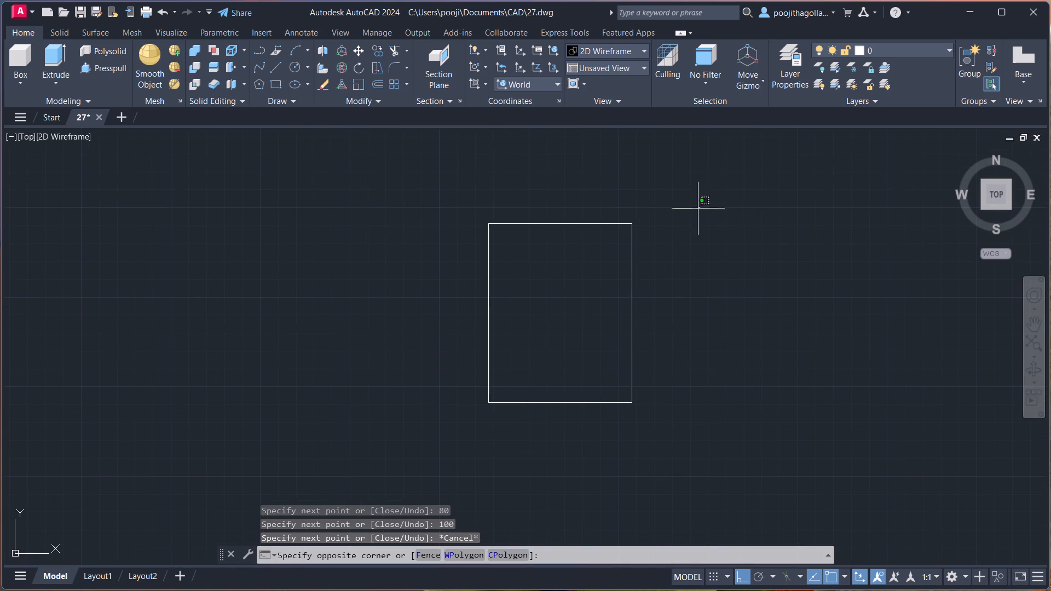
key(Escape)
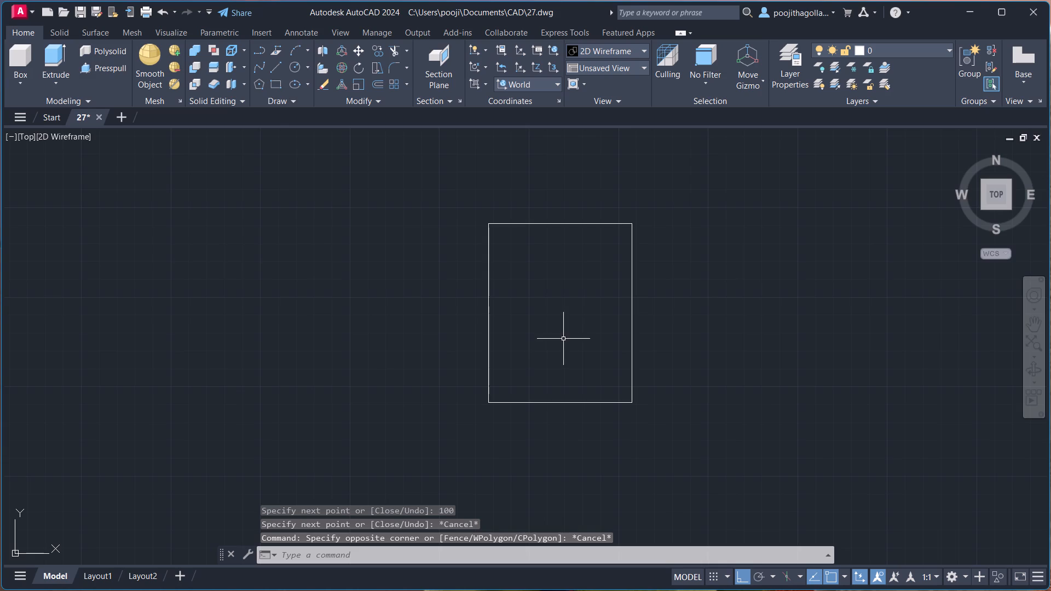
Fillet the rectangle's lower-right corner with a radius of 15.
middle_drag(563, 339, 550, 355)
key(f)
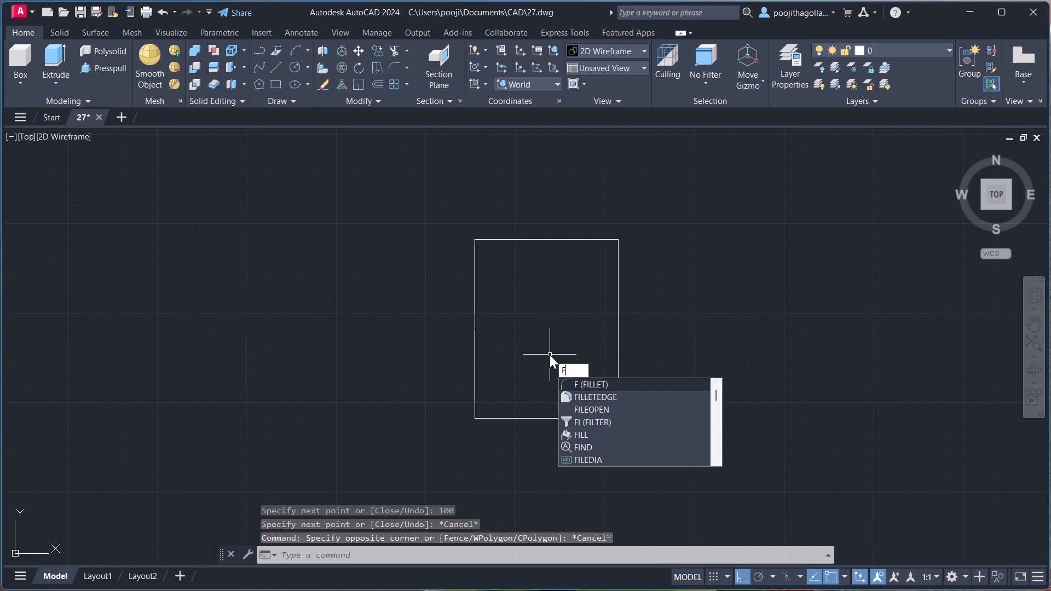
key(Return)
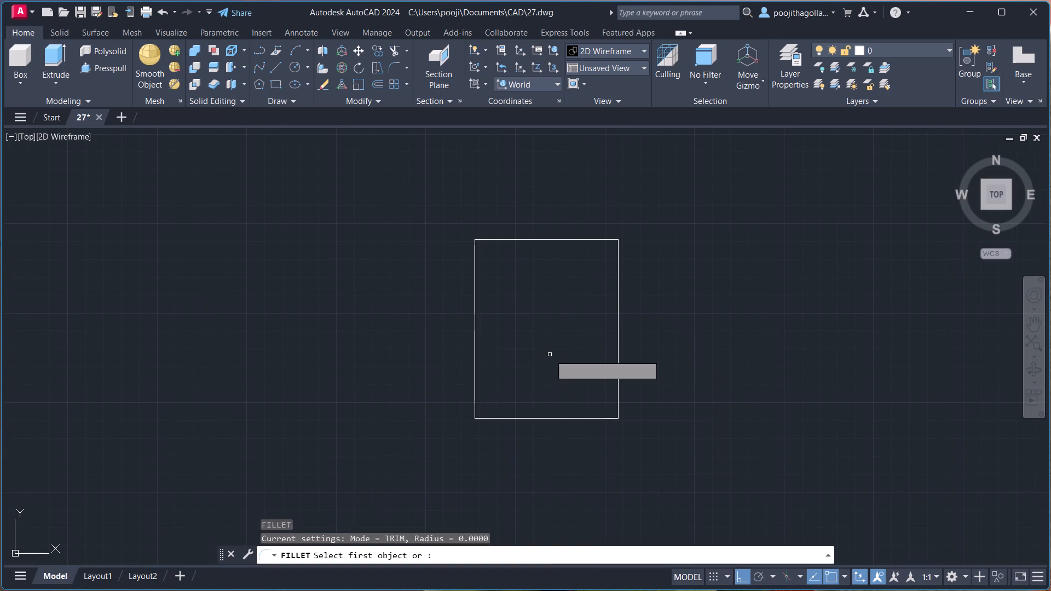
key(r)
key(Return)
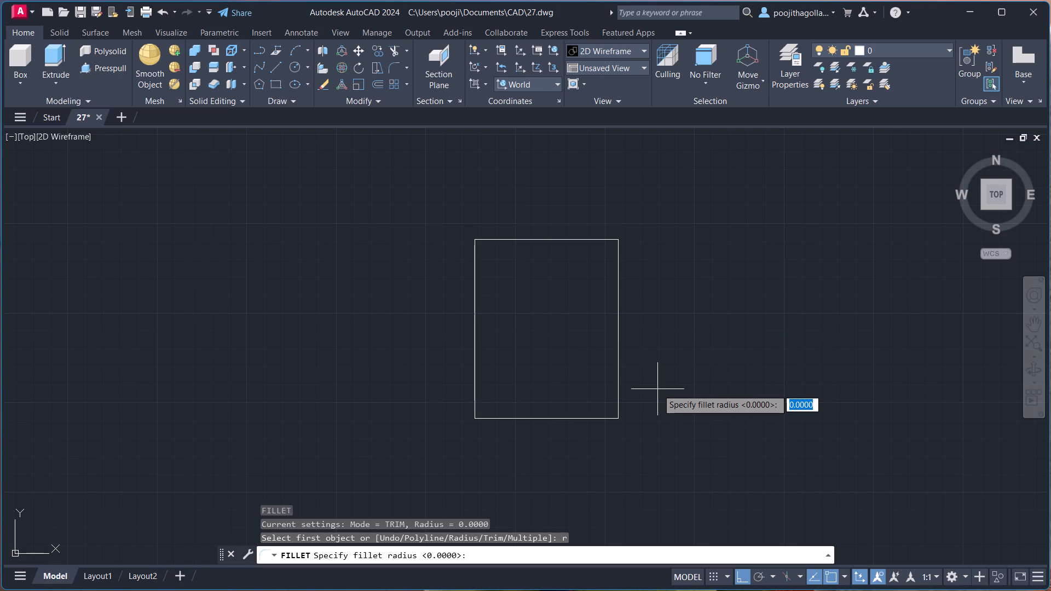
text(15)
key(Return)
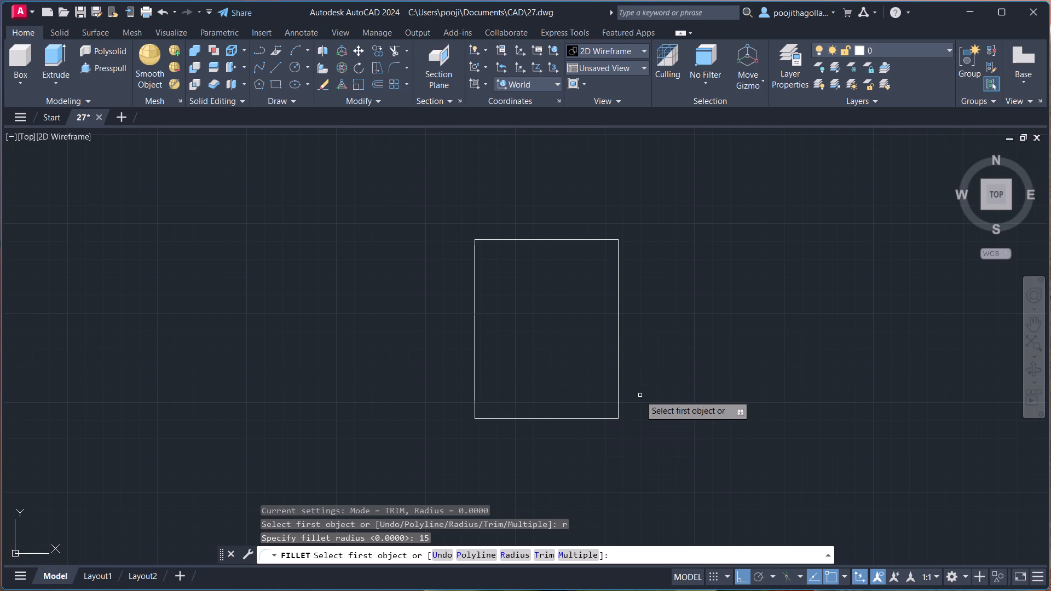
click(603, 417)
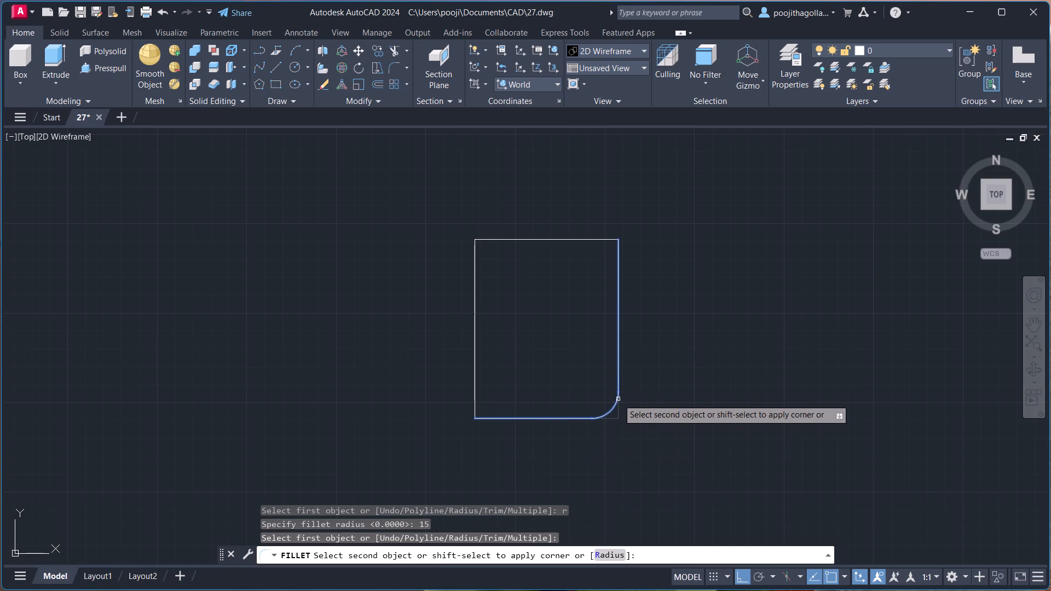
click(620, 373)
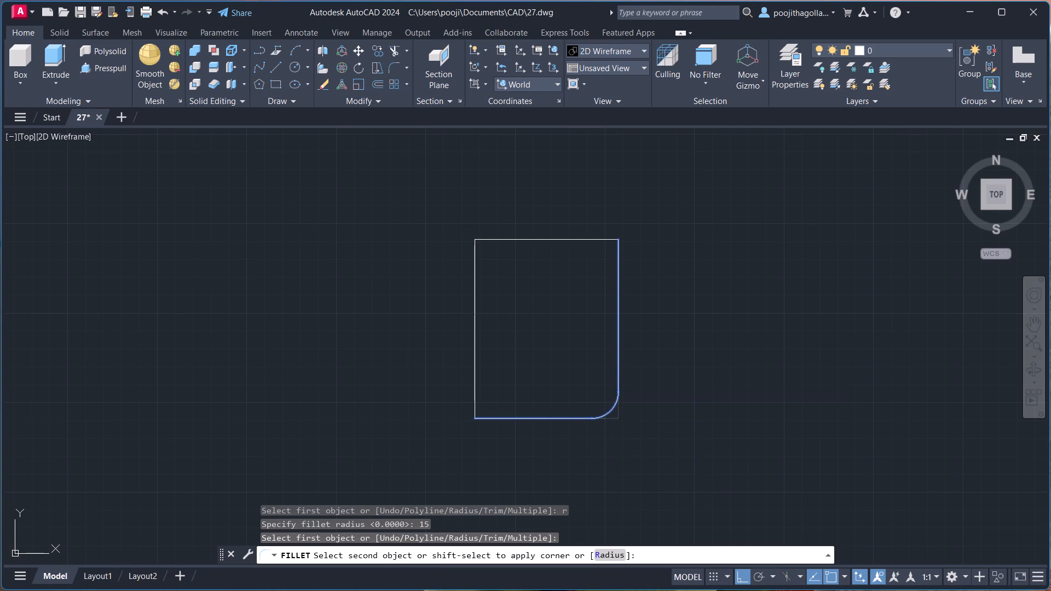
Fillet the rectangle's upper-right corner with the same radius of 15.
key(space)
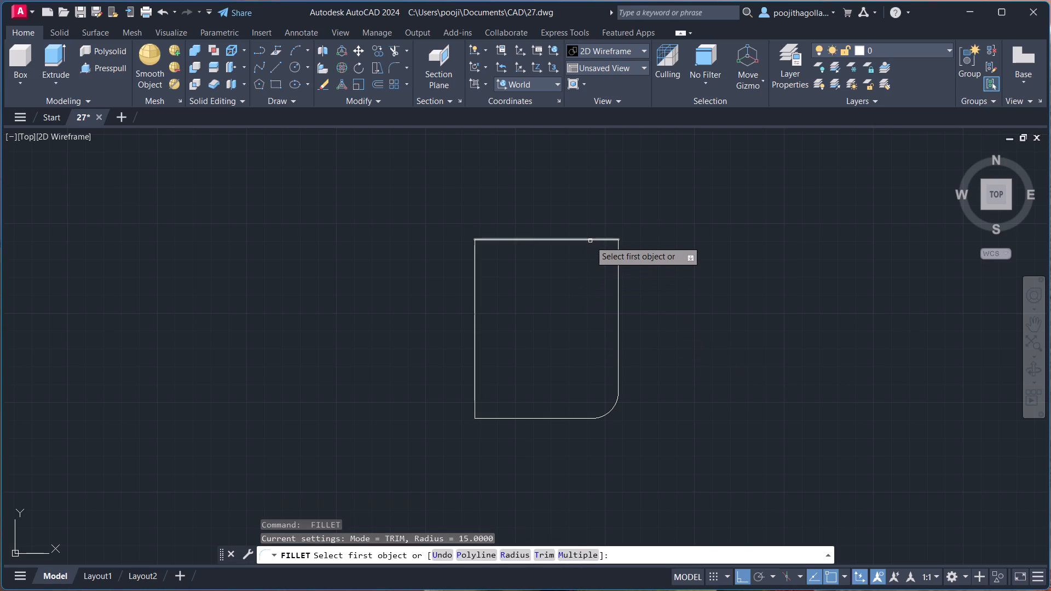
click(590, 241)
click(617, 272)
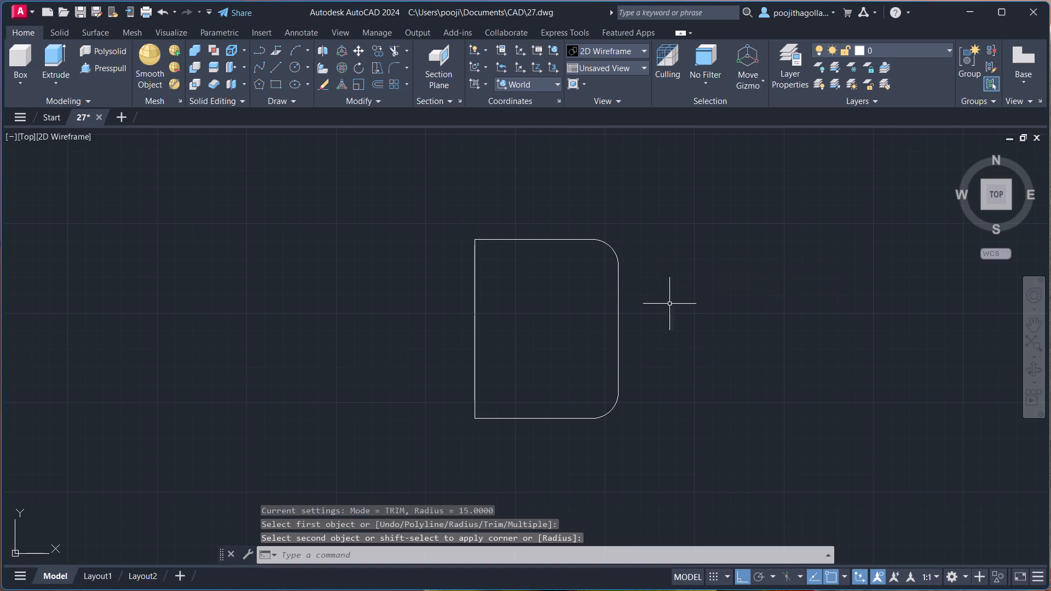
Join all the lines and arcs of the outline into one polyline.
drag(692, 224, 686, 239)
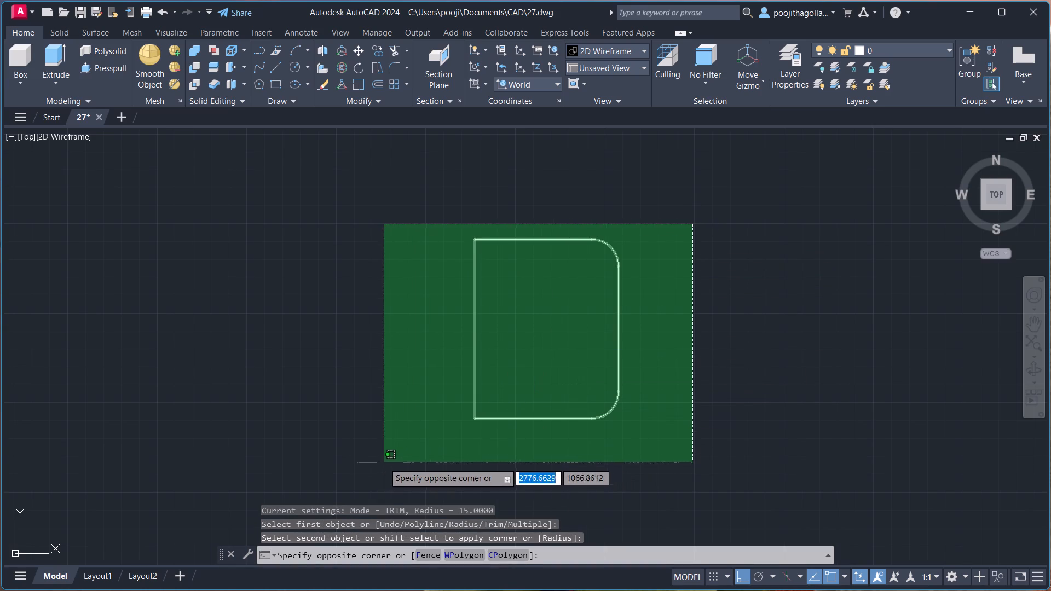
click(384, 462)
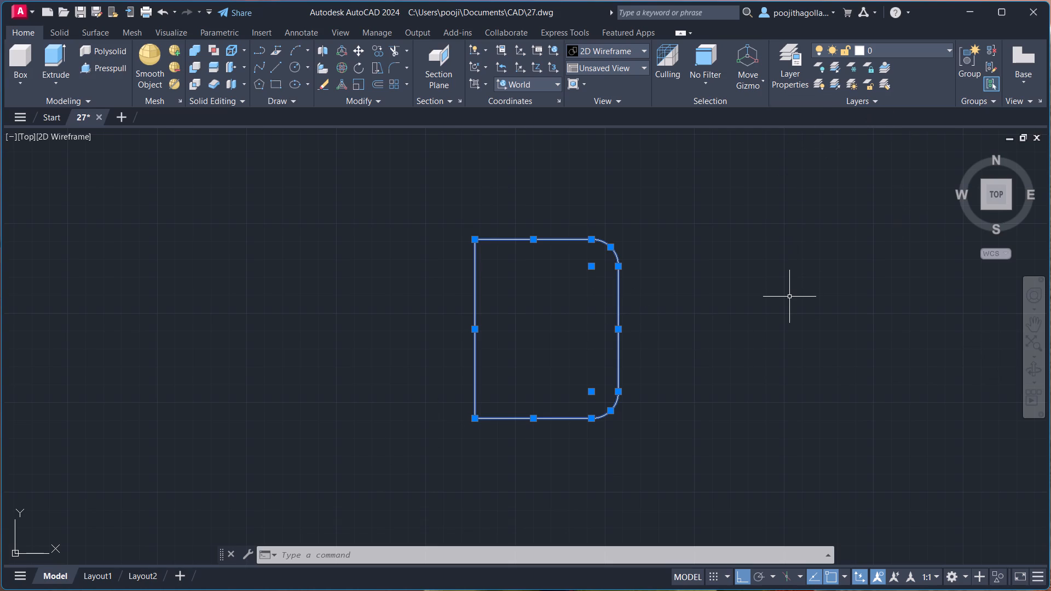
key(j)
key(Return)
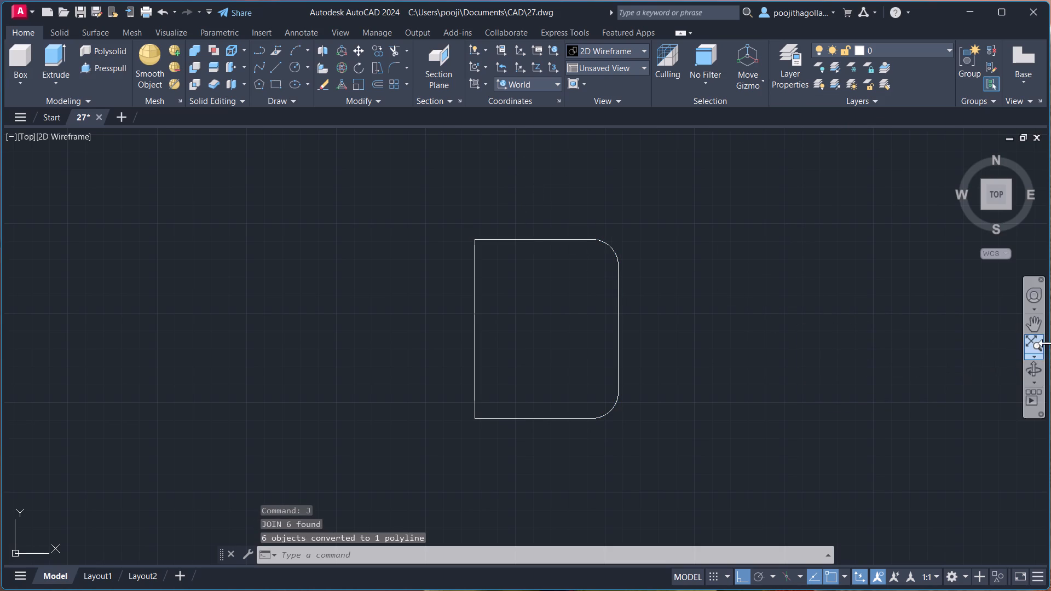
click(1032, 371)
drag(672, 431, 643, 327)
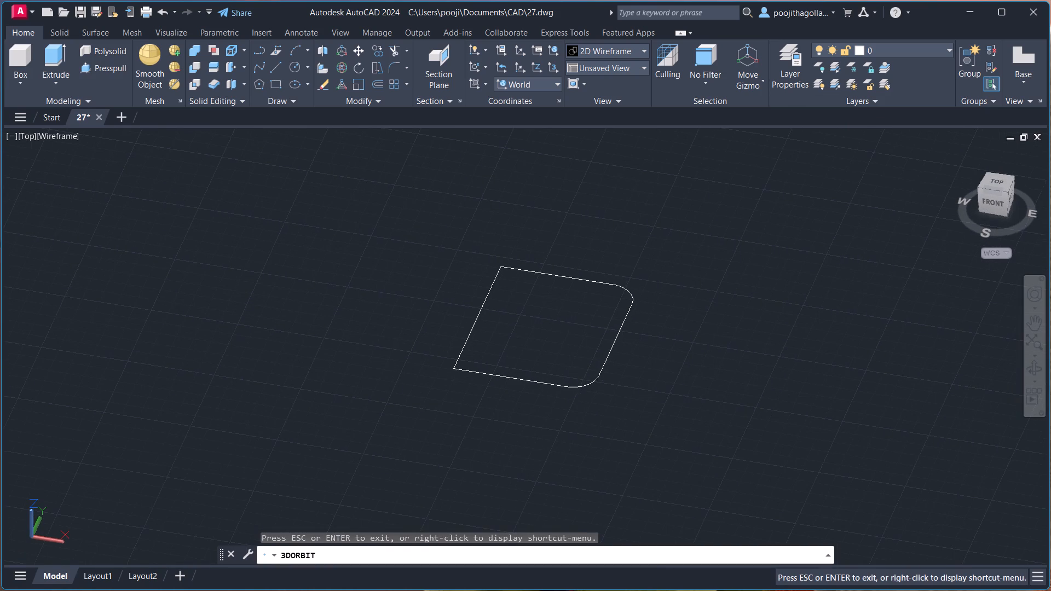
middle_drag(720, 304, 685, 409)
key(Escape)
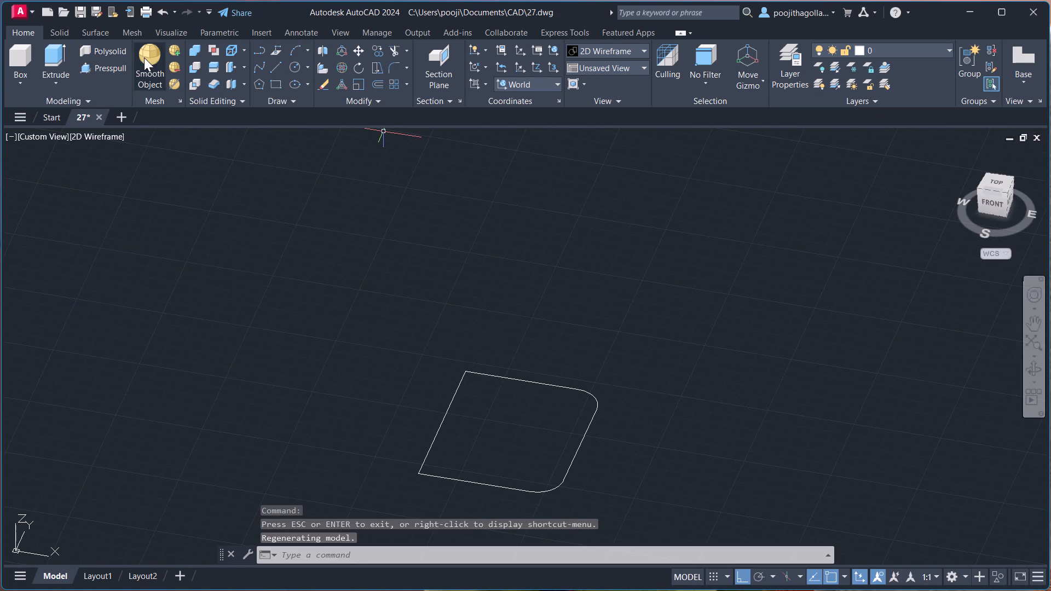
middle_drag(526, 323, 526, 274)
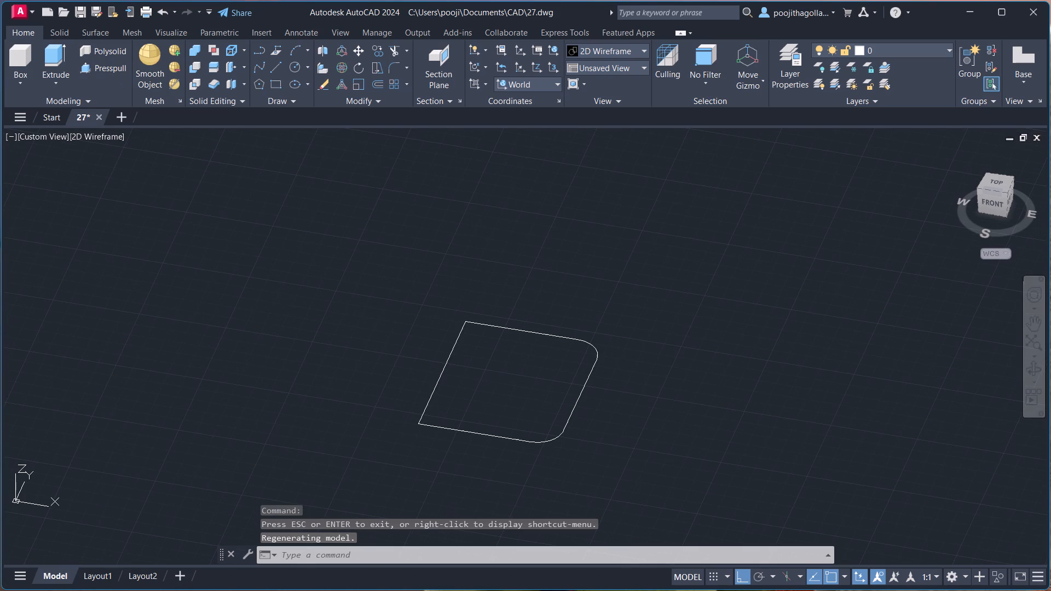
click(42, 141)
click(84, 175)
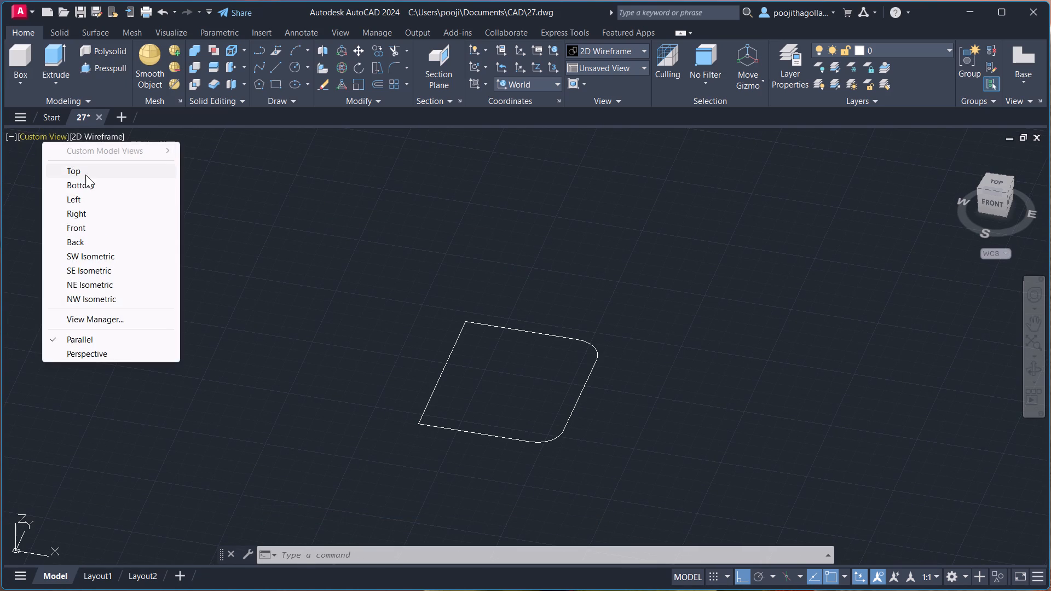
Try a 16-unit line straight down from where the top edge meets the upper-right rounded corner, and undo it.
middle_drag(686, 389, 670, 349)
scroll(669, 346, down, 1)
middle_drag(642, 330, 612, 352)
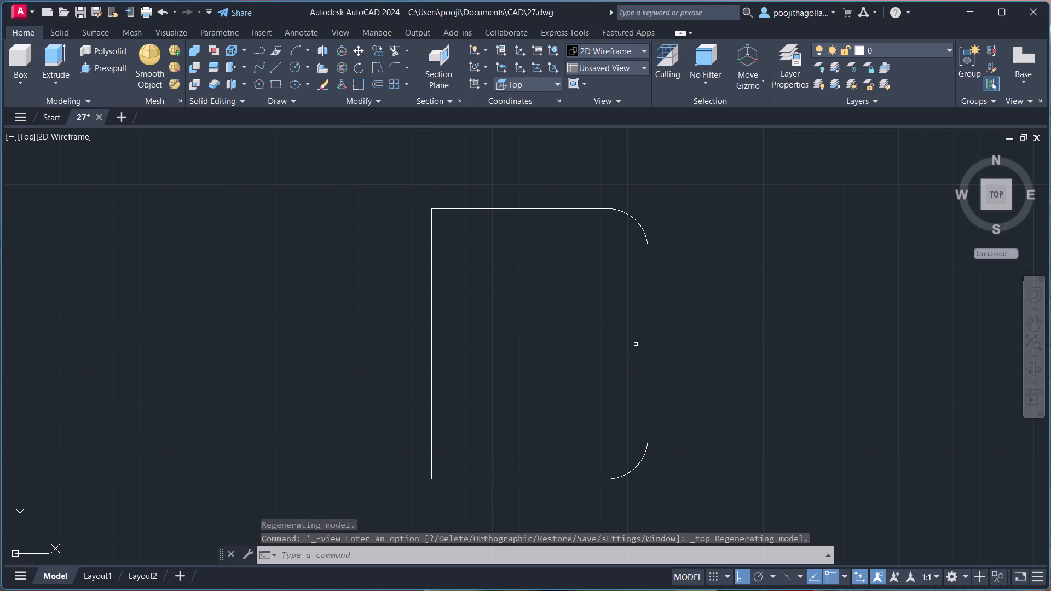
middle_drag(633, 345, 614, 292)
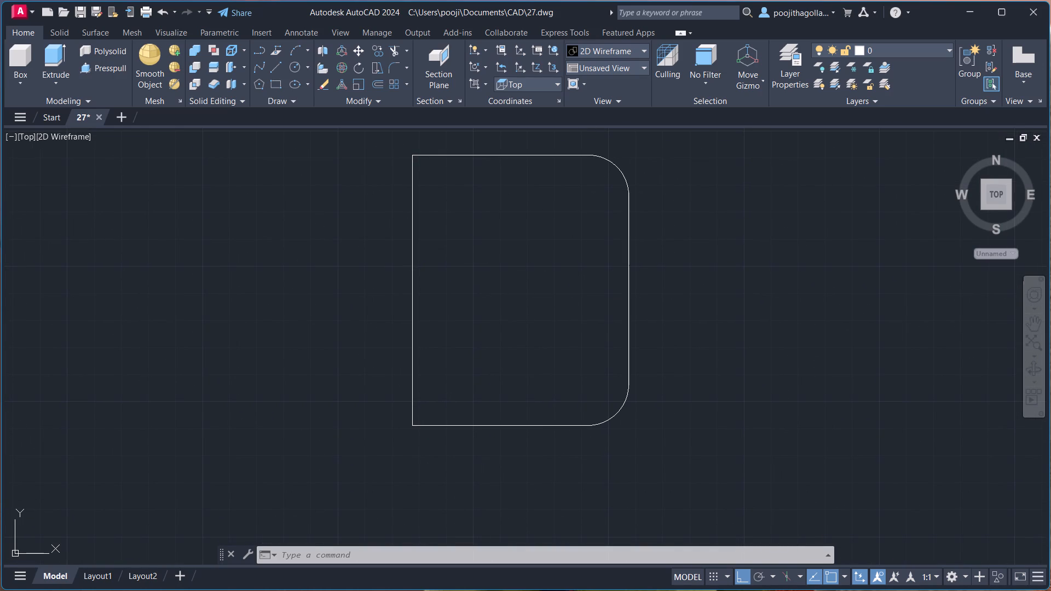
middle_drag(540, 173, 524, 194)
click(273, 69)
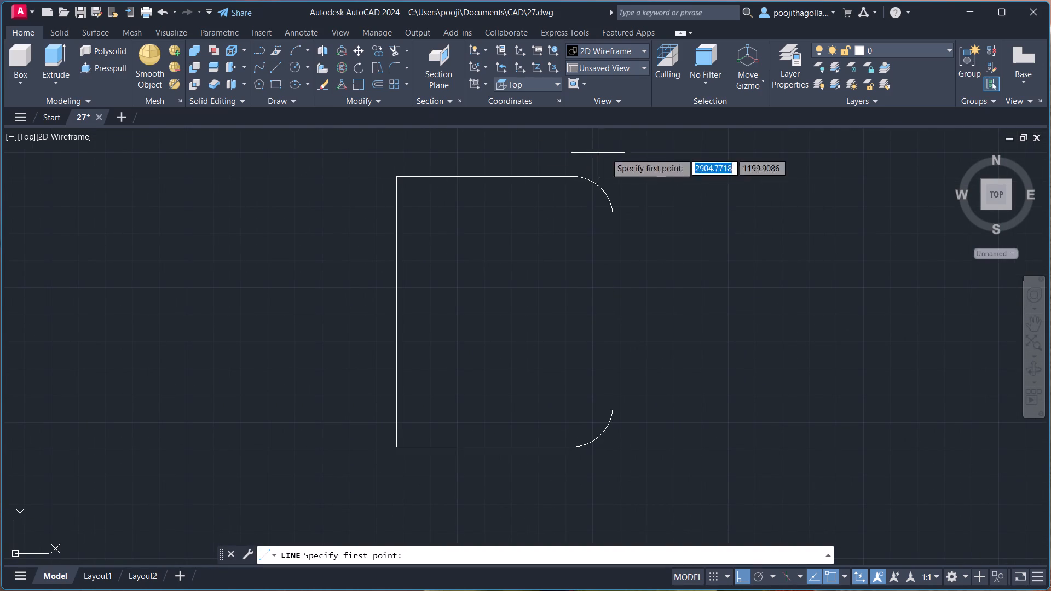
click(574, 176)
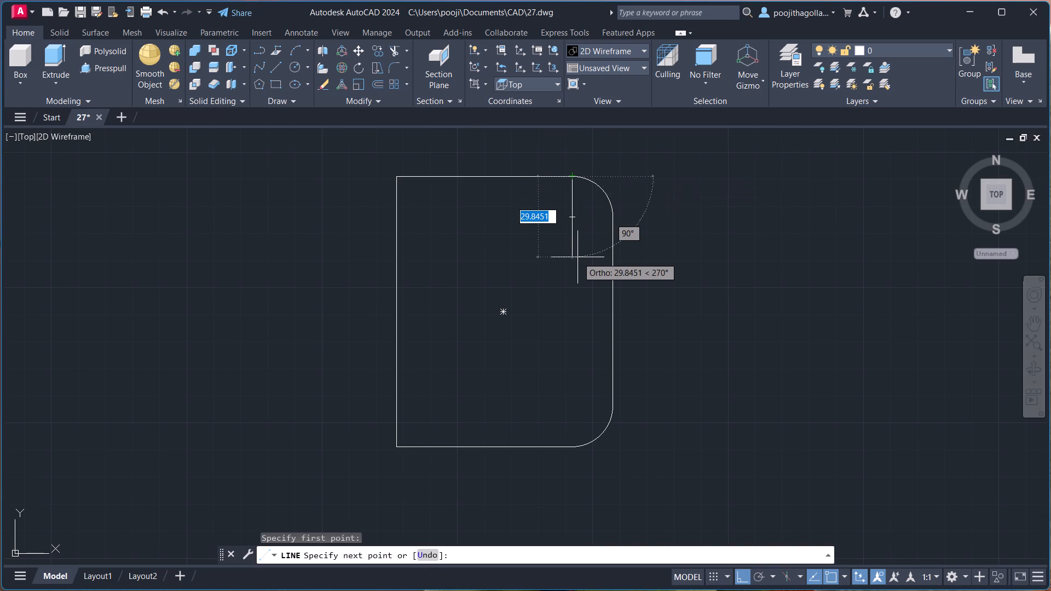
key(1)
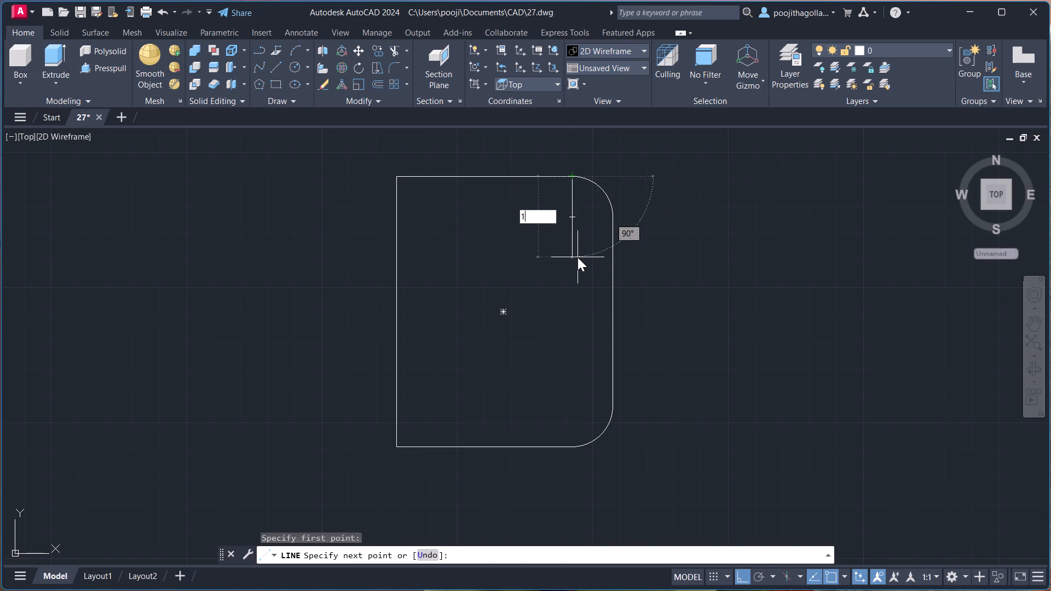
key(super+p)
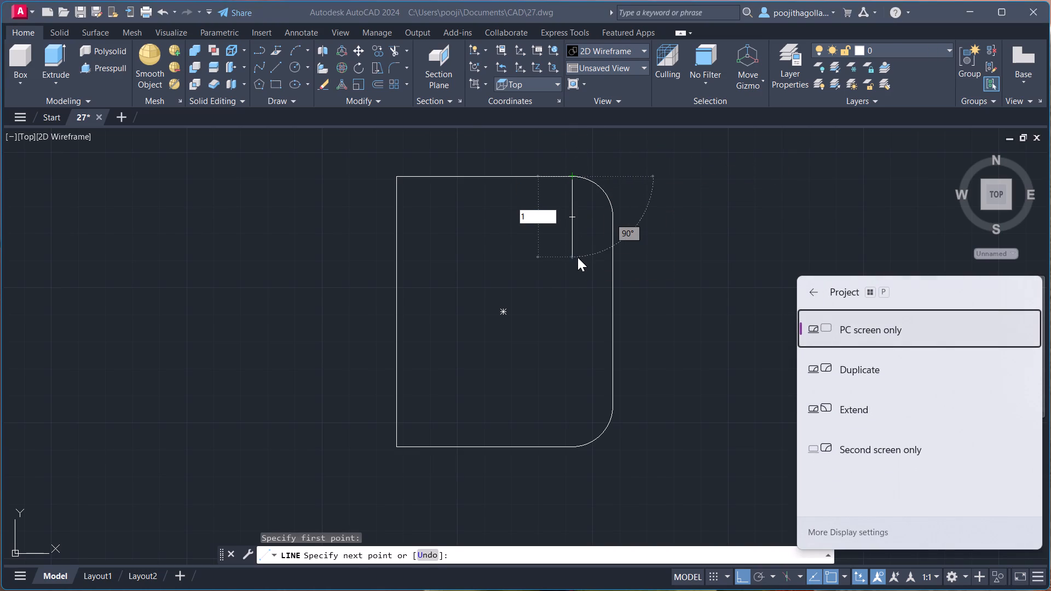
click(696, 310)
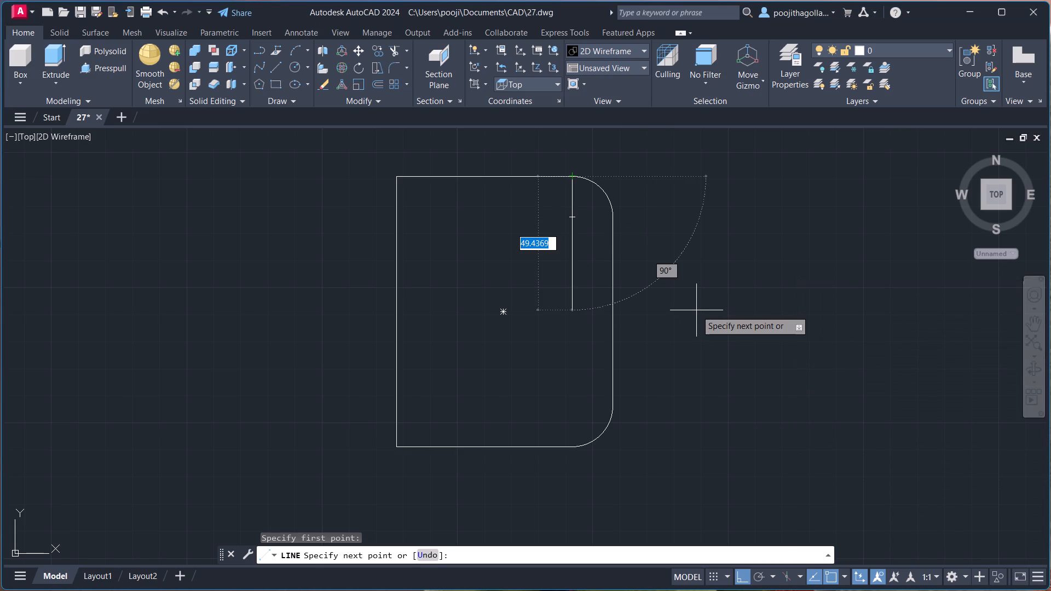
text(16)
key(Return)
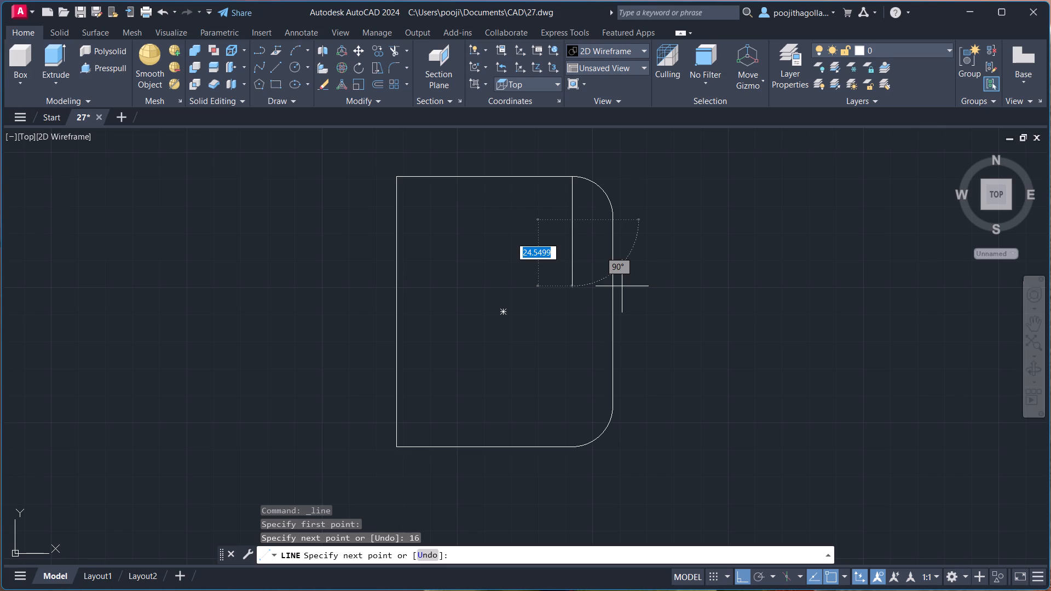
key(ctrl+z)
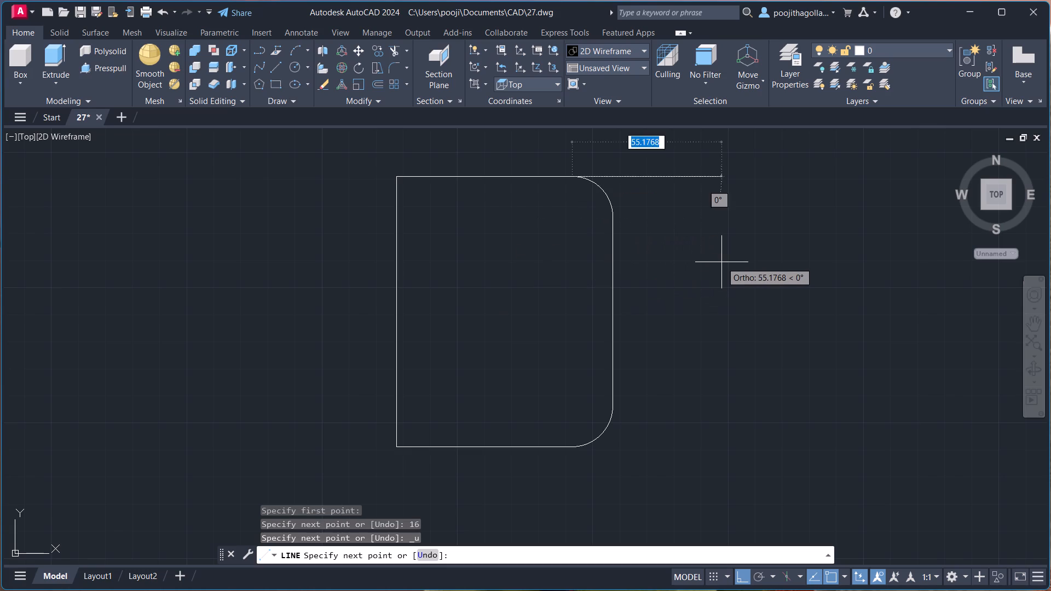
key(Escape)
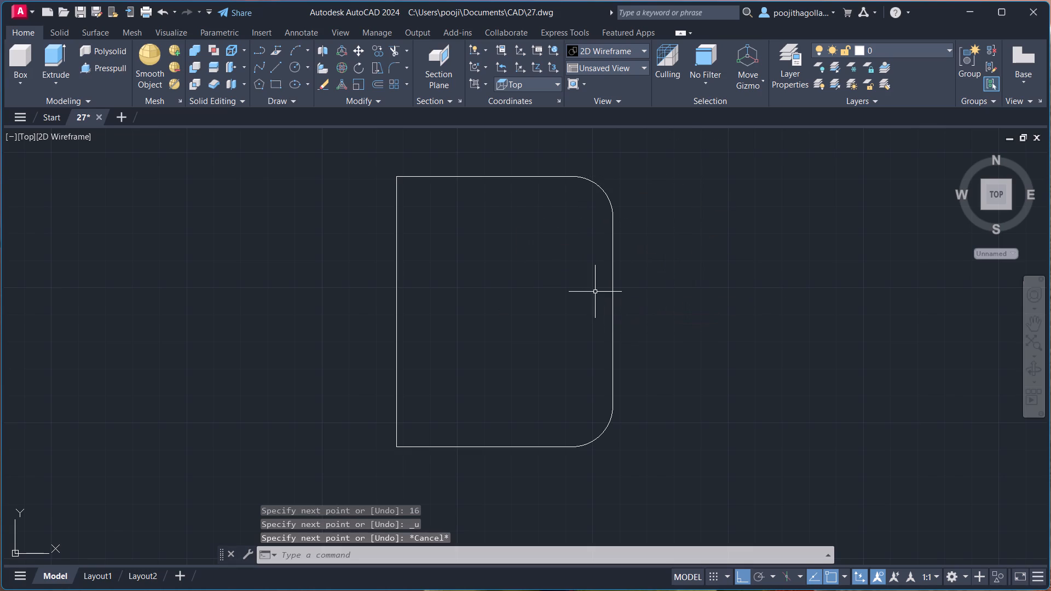
Draw construction lines from the outline's upper-left corner: 26 units right along the top edge, then 20 units straight down.
middle_drag(595, 290, 571, 315)
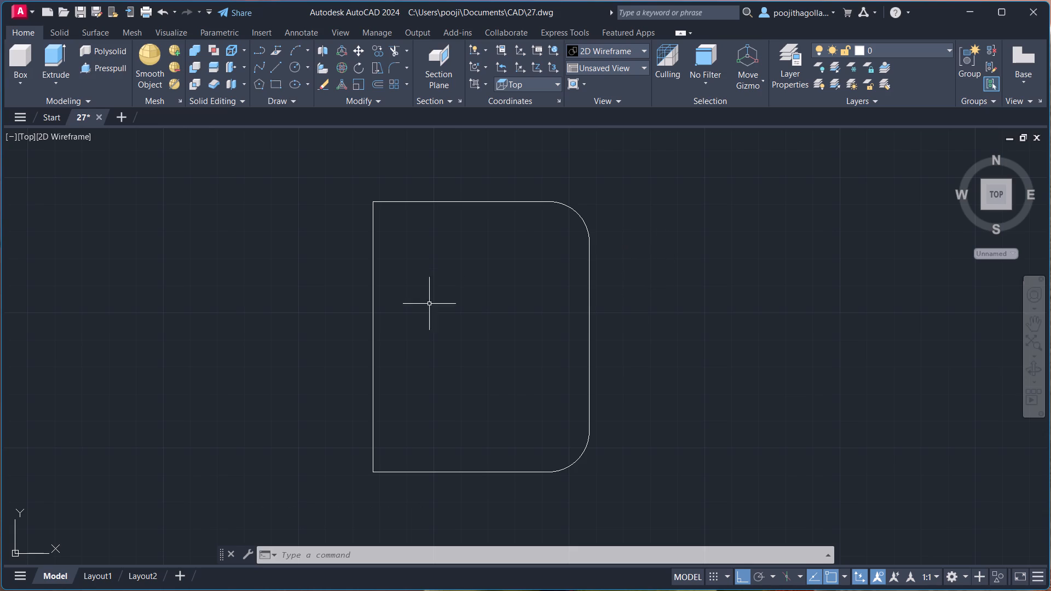
middle_drag(509, 300, 525, 286)
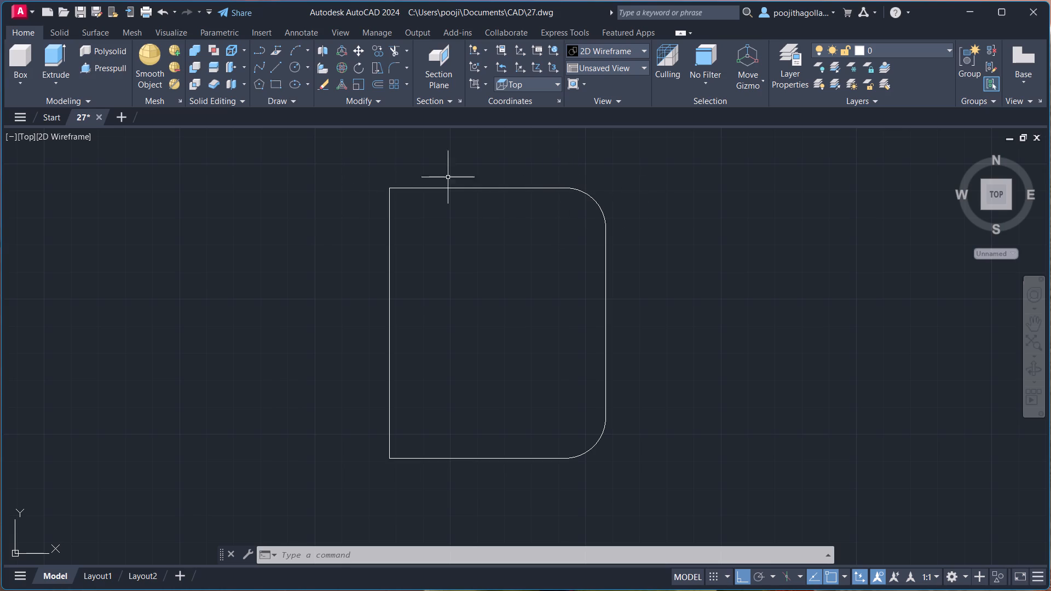
middle_drag(464, 172, 448, 197)
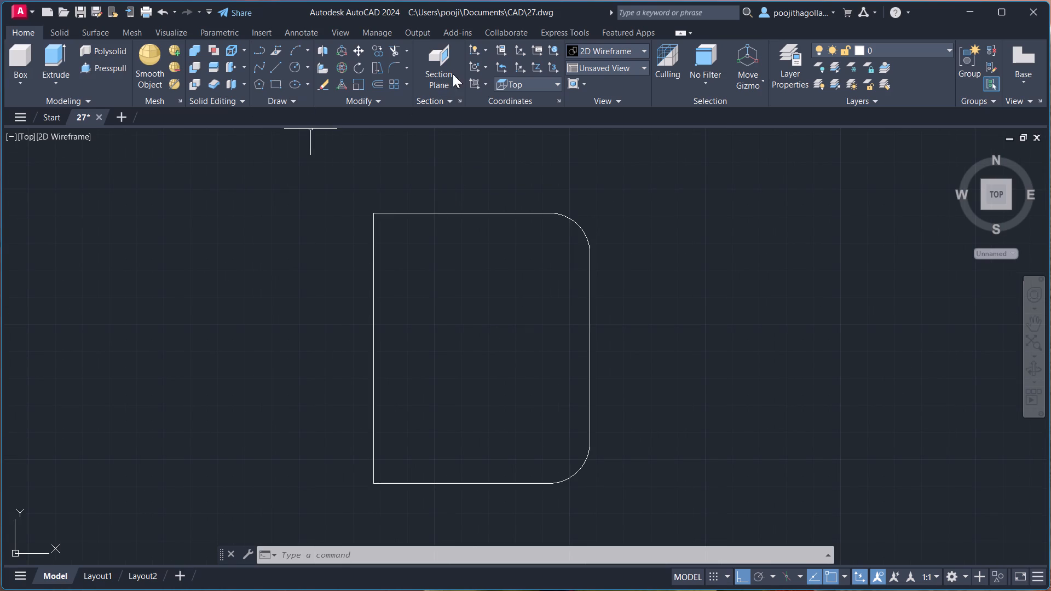
click(277, 67)
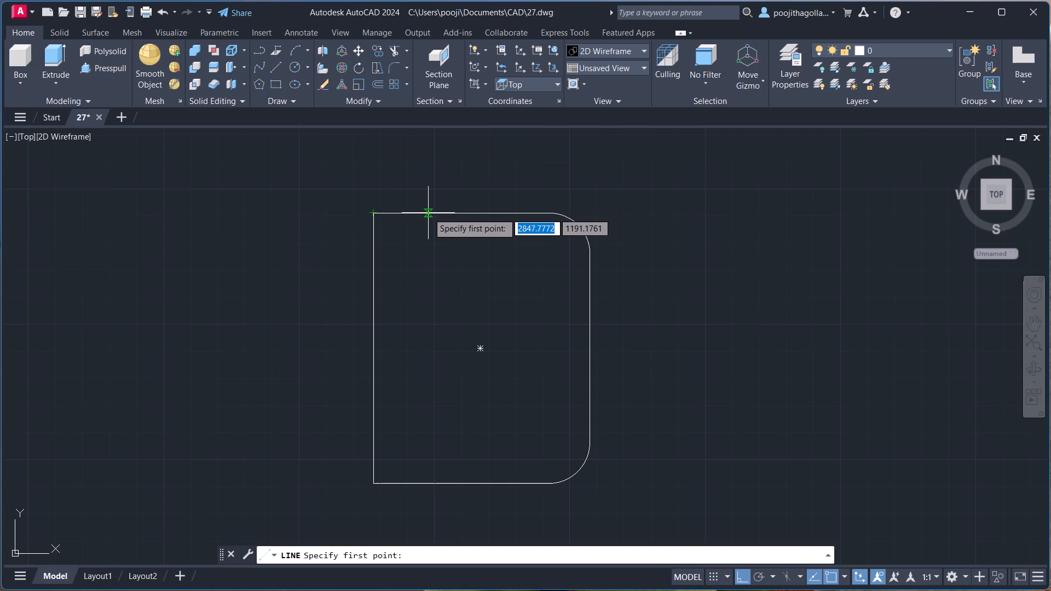
click(371, 216)
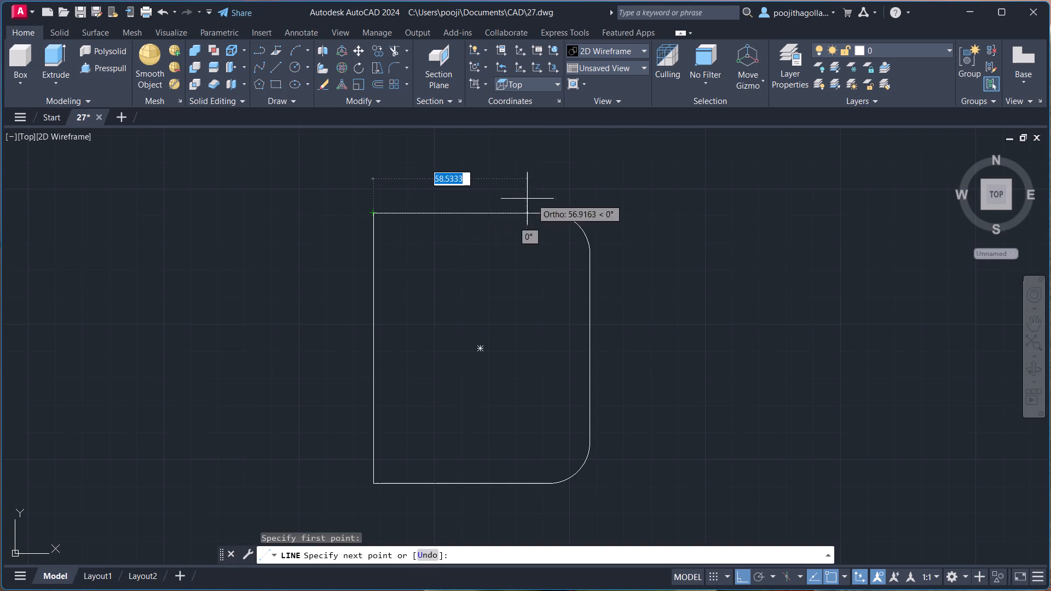
key(3)
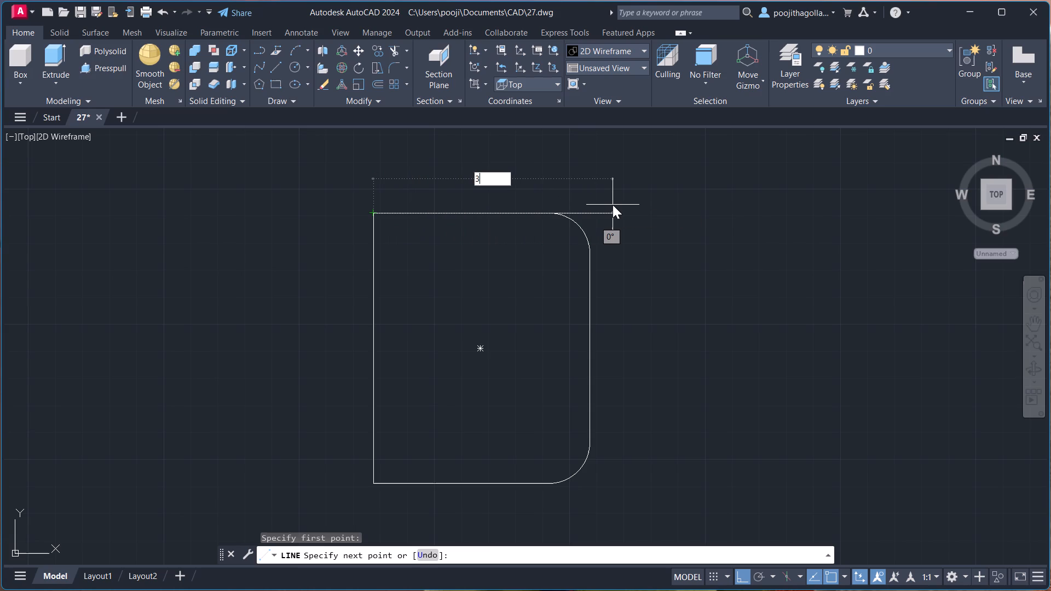
key(BackSpace)
text(26)
key(Return)
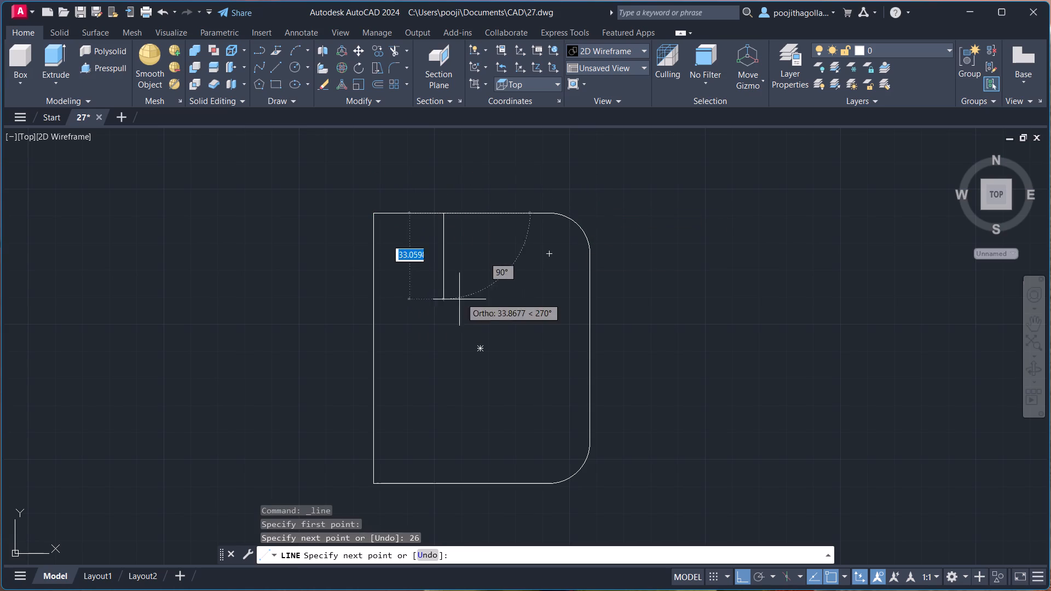
text(20)
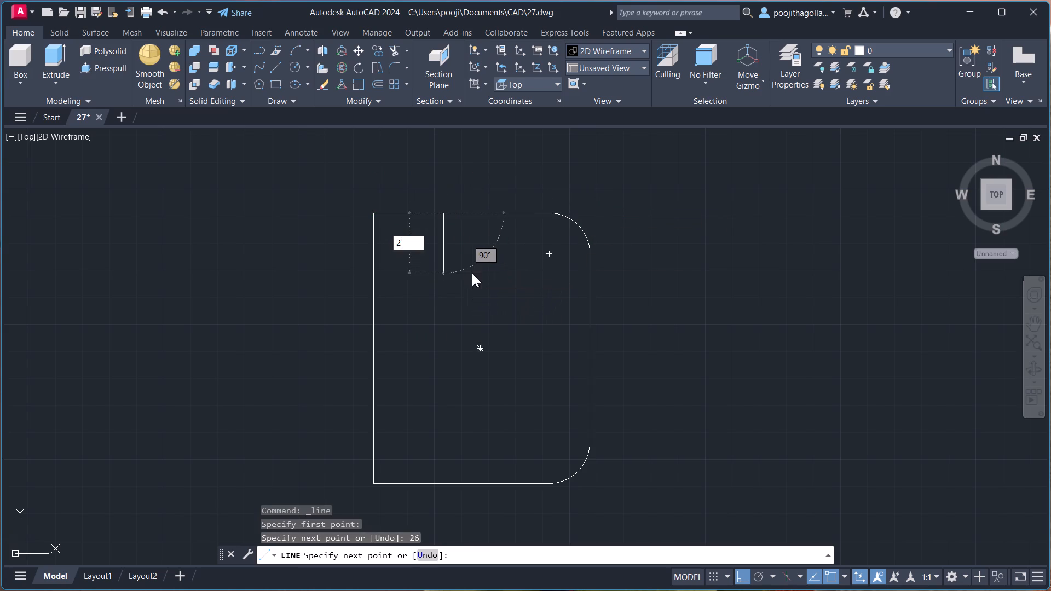
key(Return)
key(Escape)
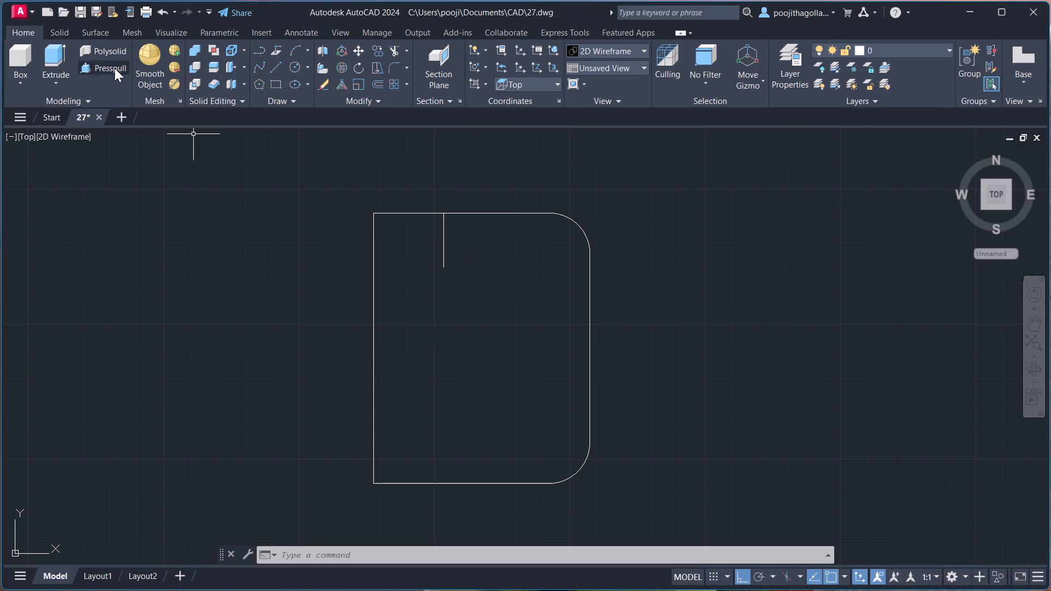
Draw a circle of radius 8 centred on the lower end of the 20-unit construction line.
click(294, 70)
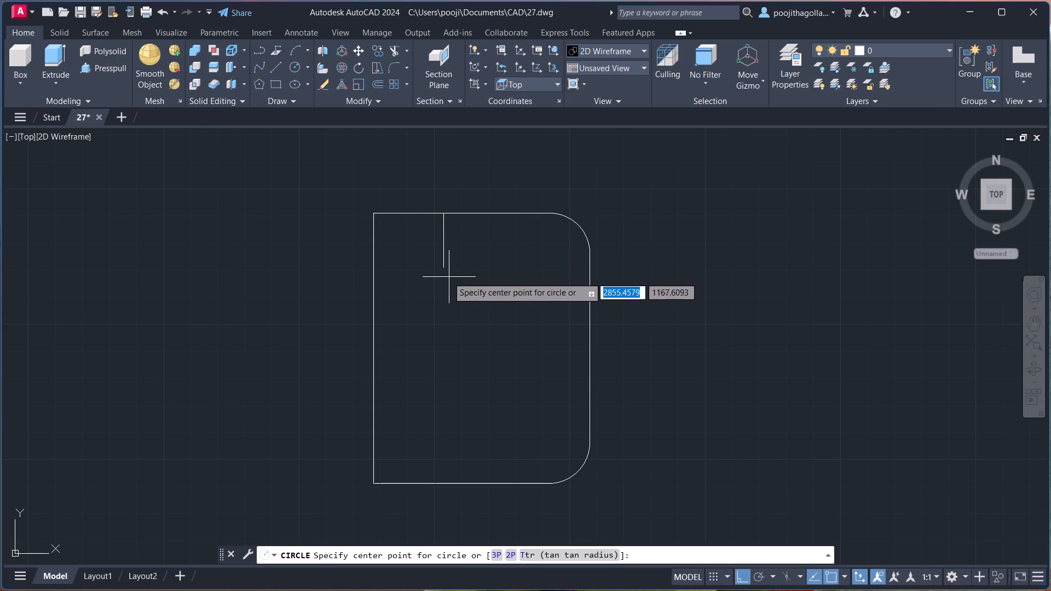
click(446, 265)
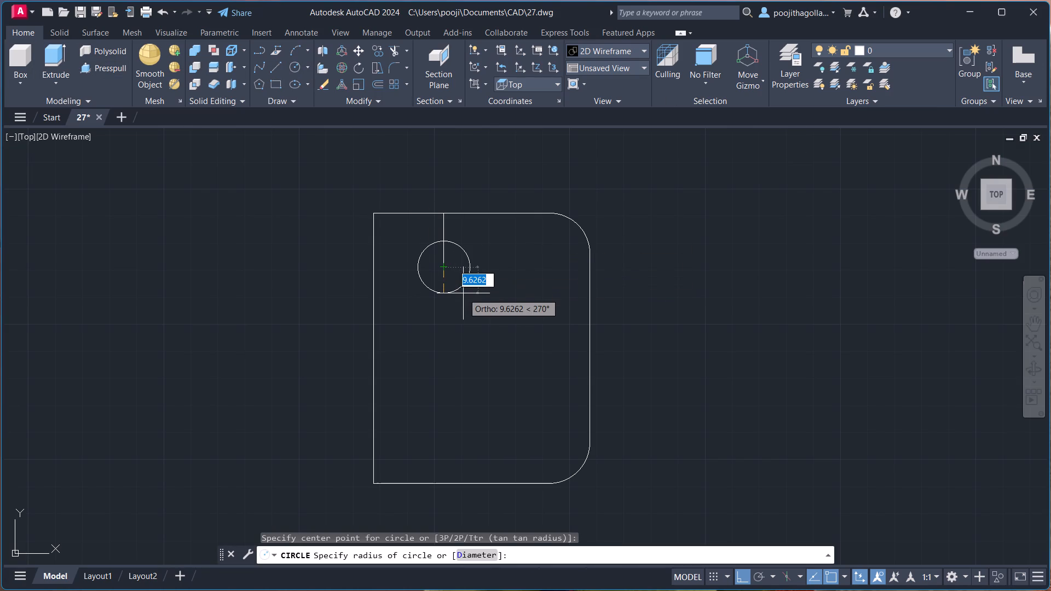
key(8)
key(Return)
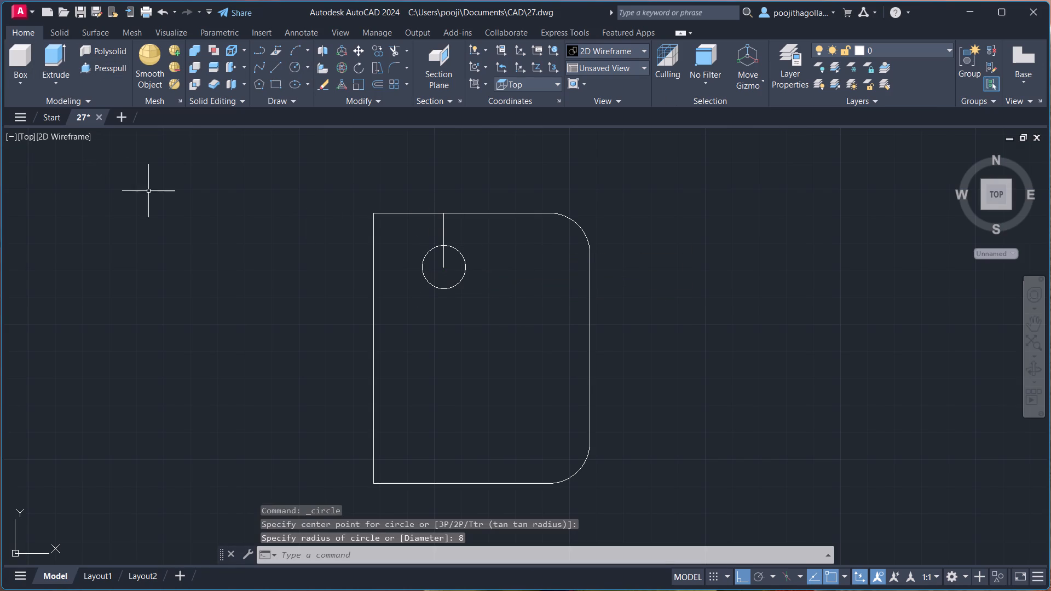
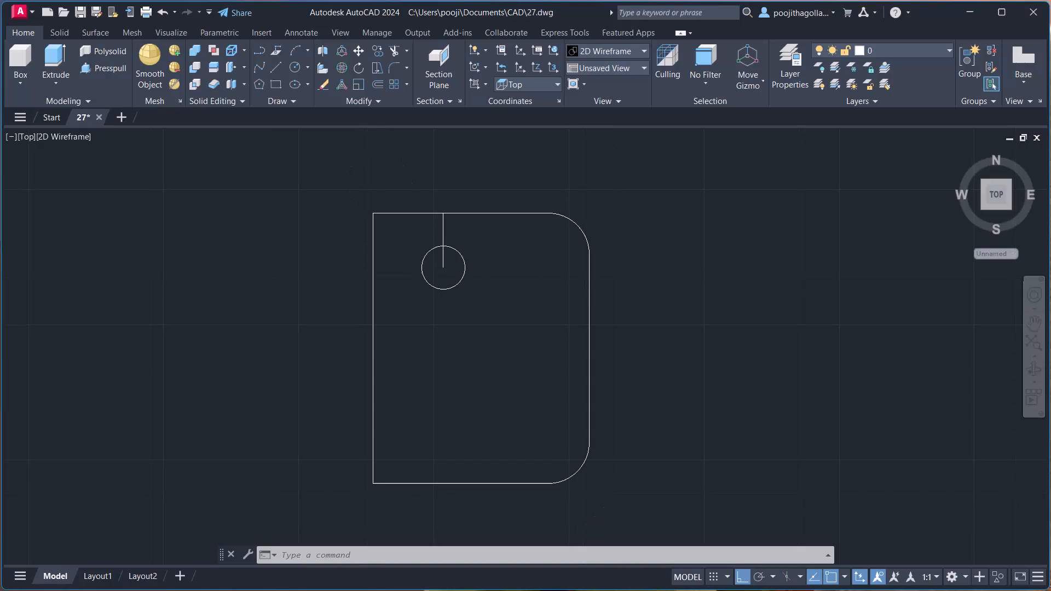
Draw a 24-unit construction line horizontally to the right from the centre of the radius-8 circle.
middle_drag(515, 386, 496, 371)
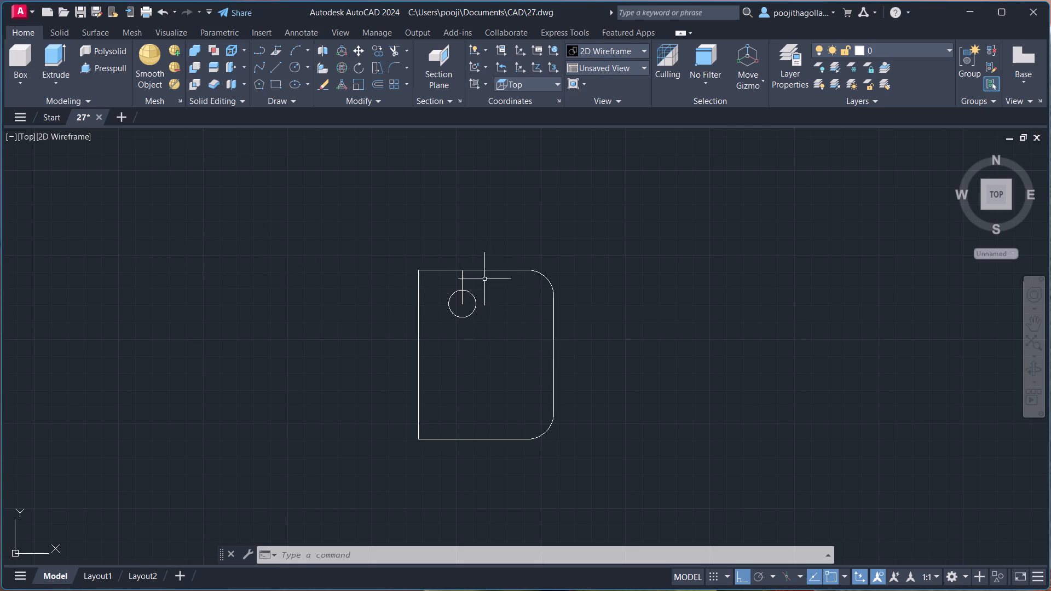
scroll(486, 287, up, 1)
middle_drag(486, 296, 413, 271)
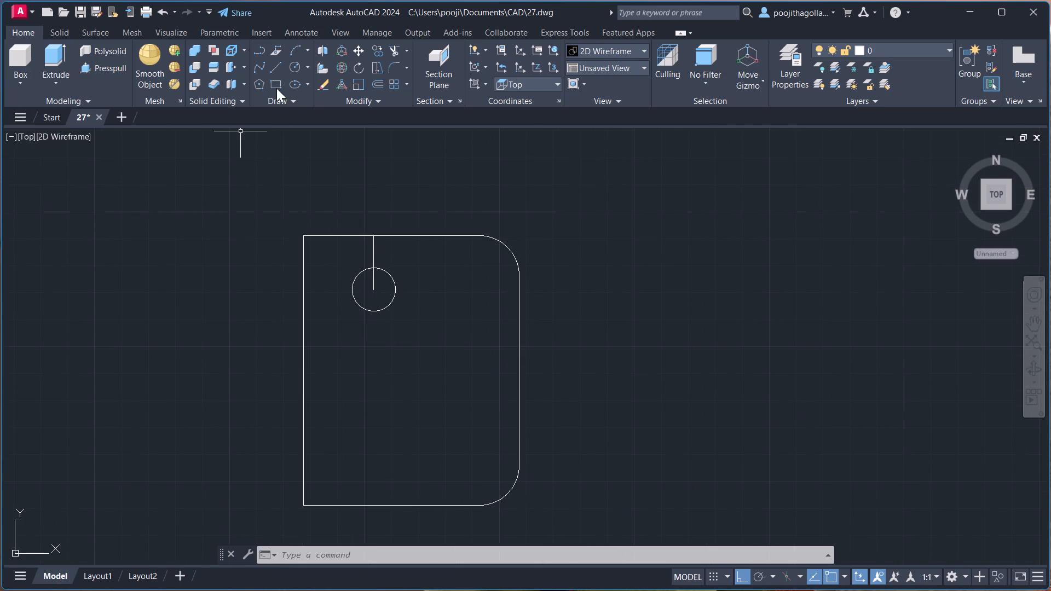
click(276, 69)
click(374, 292)
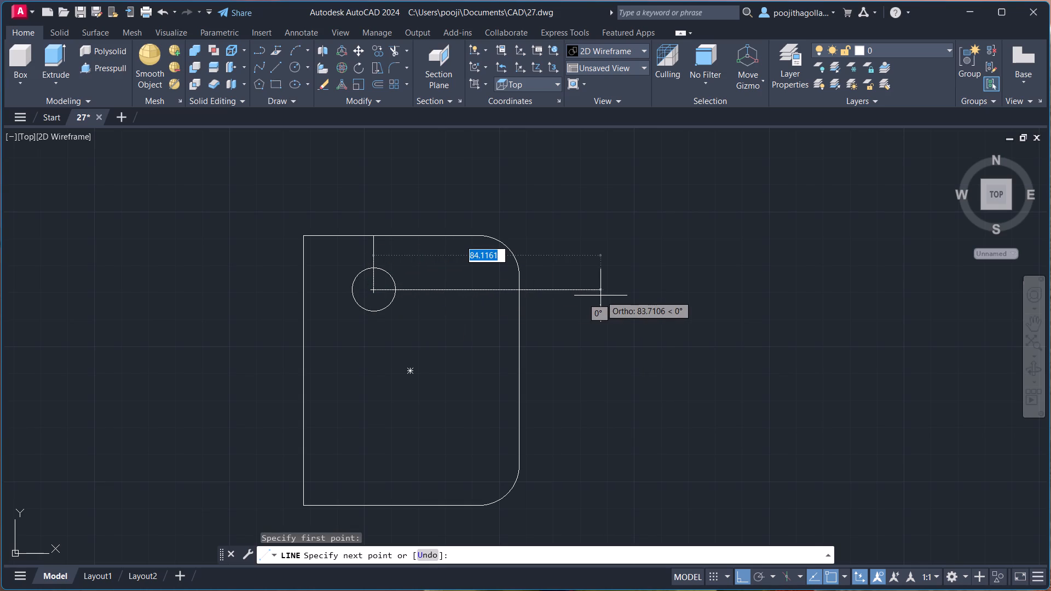
text(24)
key(Return)
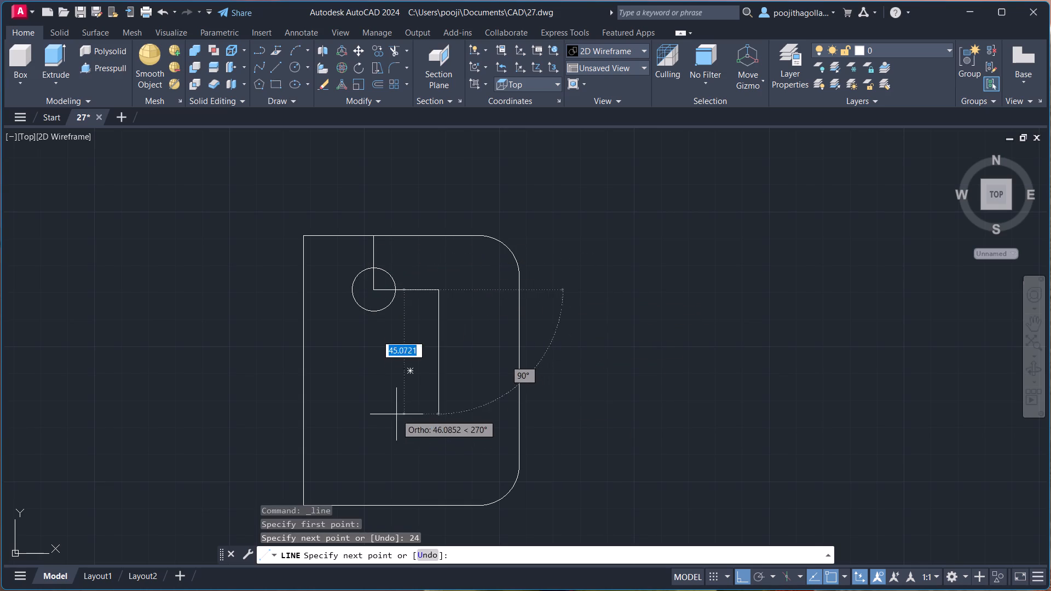
key(Escape)
Draw a second circle of radius 8 centred on the right end of the 24-unit construction line.
key(c)
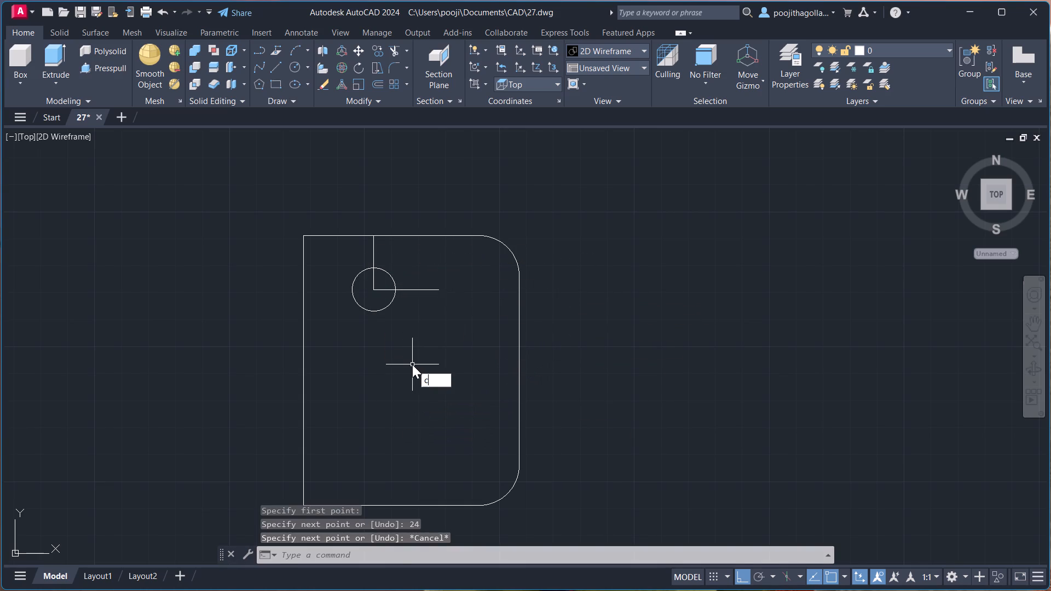
key(Return)
drag(435, 291, 440, 298)
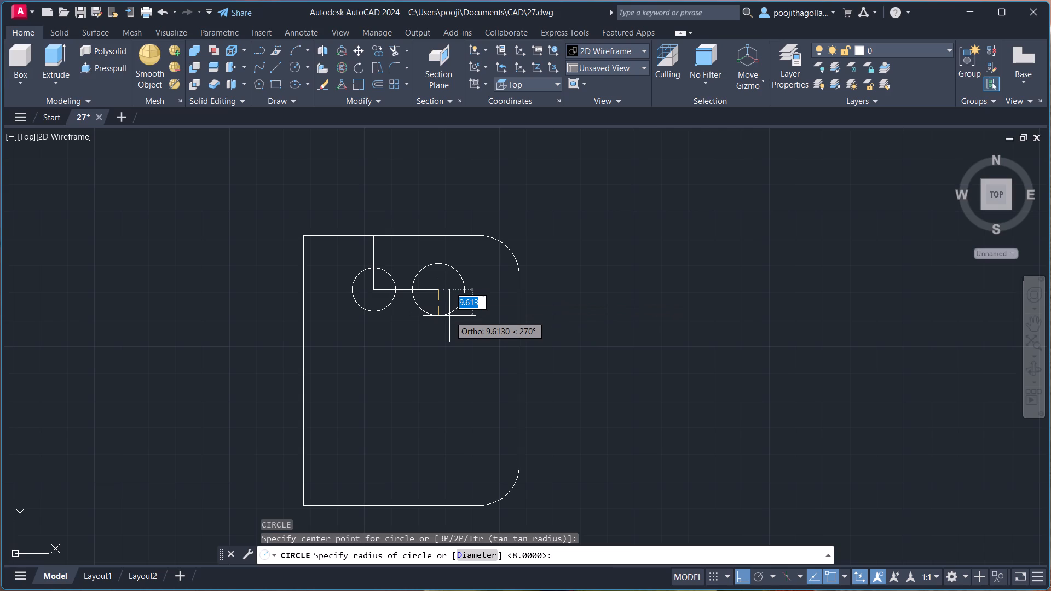
key(8)
key(Return)
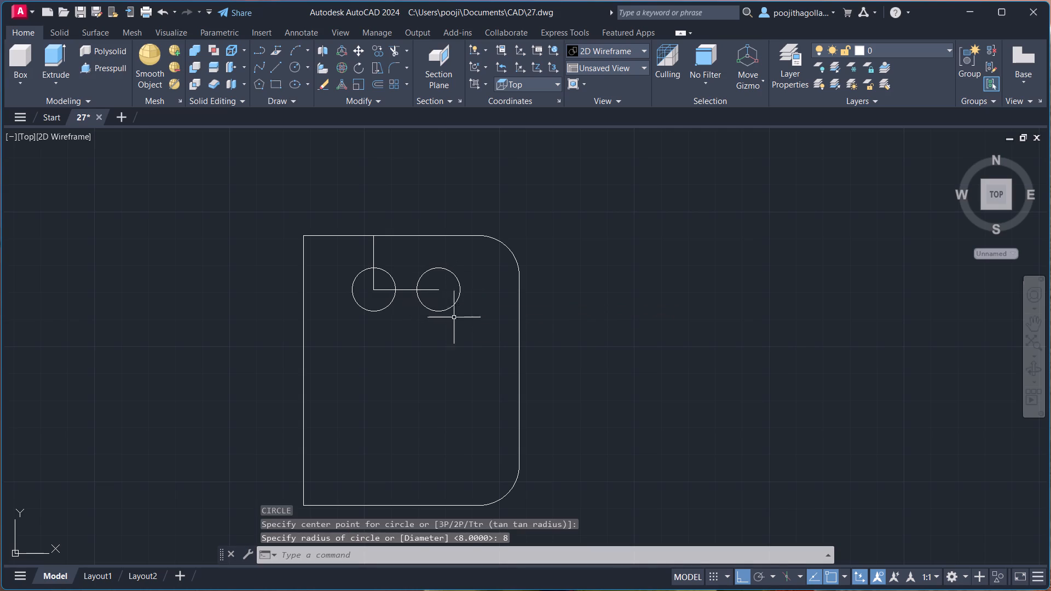
Connect the two circles with horizontal lines joining their bottom quadrant points and their top quadrant points.
scroll(437, 311, up, 3)
middle_drag(440, 289, 468, 362)
key(l)
key(Return)
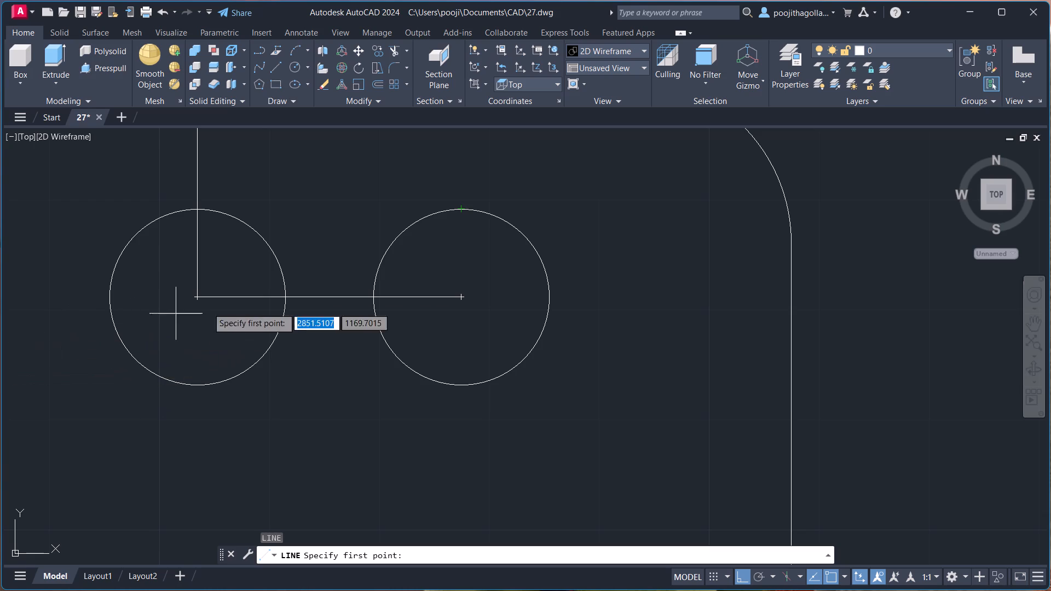
click(194, 385)
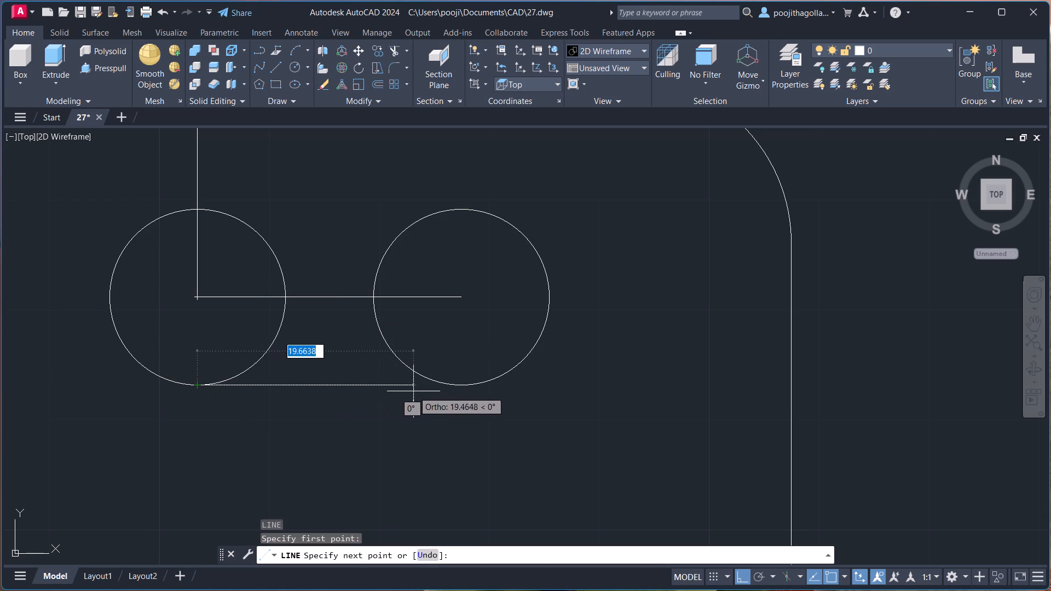
click(459, 387)
key(Escape)
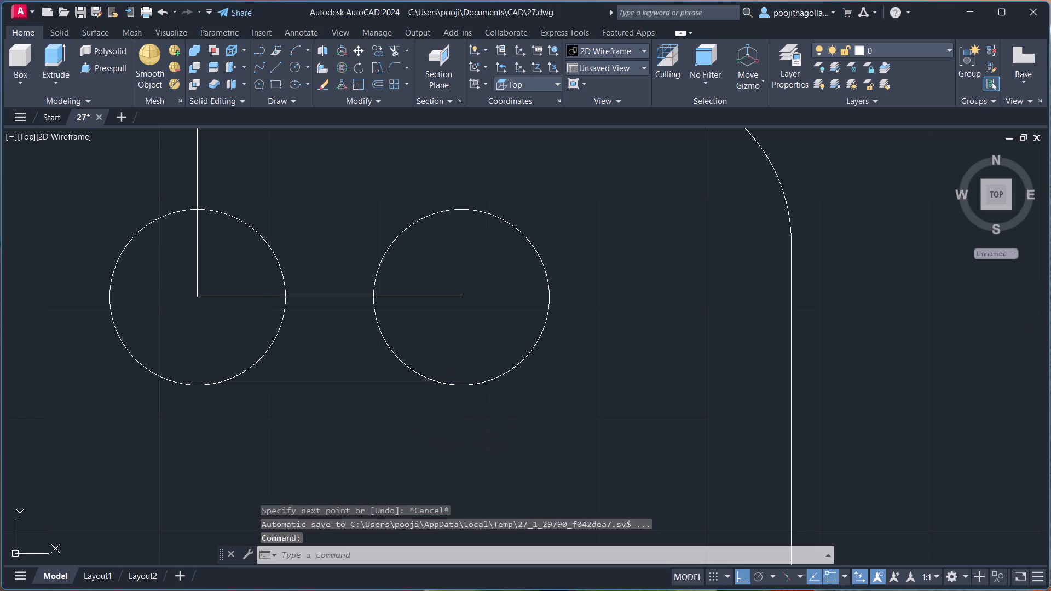
middle_drag(574, 306, 574, 341)
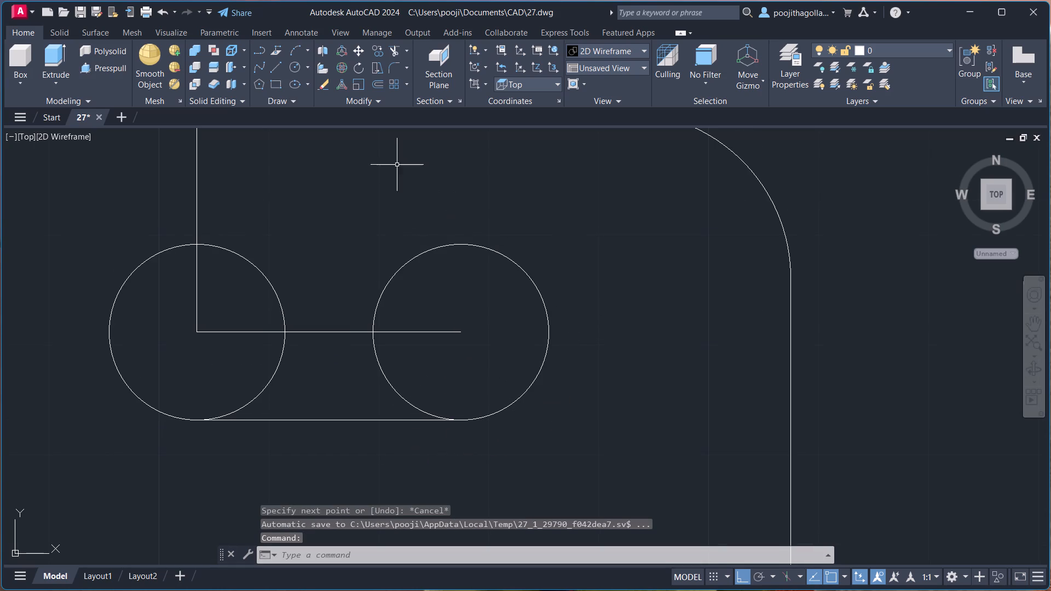
click(274, 66)
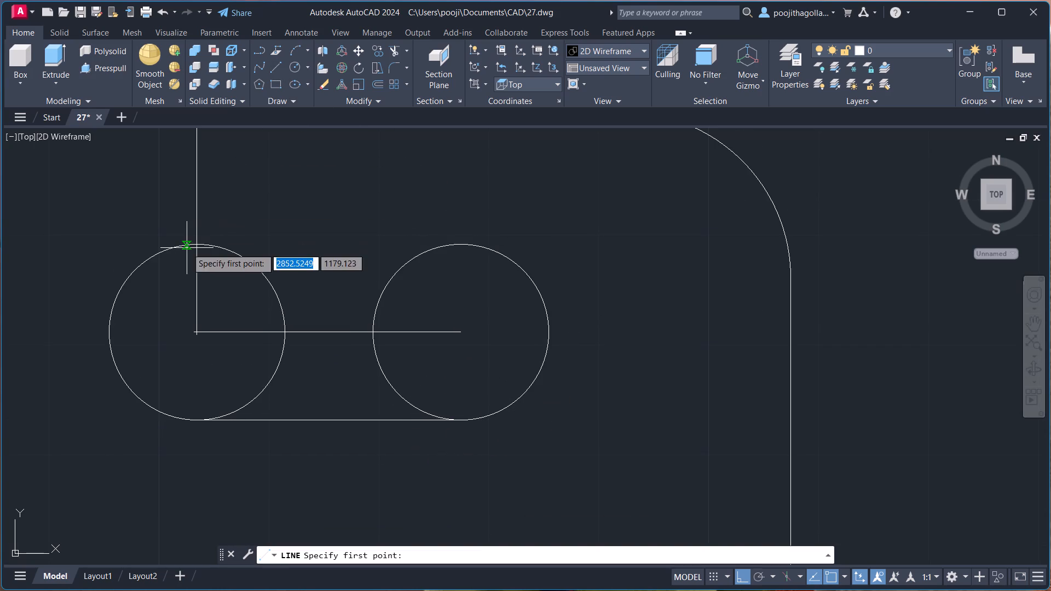
click(198, 241)
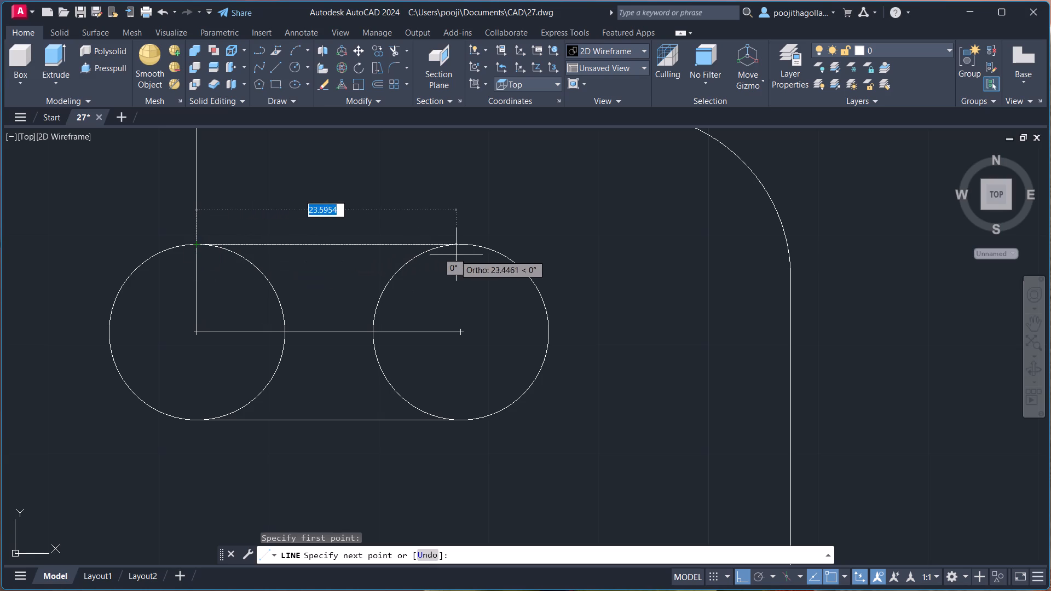
click(461, 244)
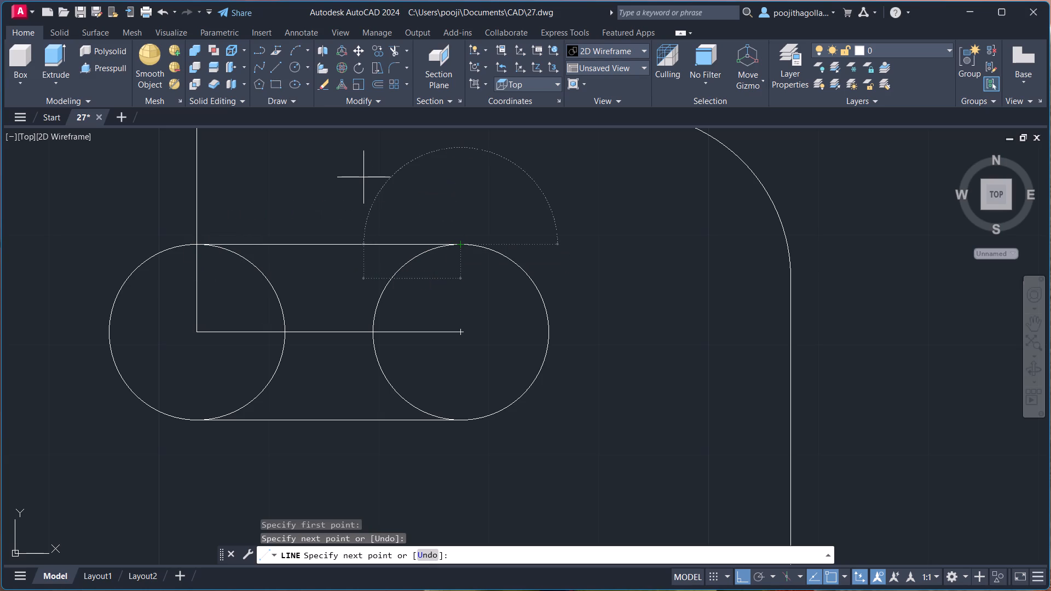
key(Escape)
Trim away the inner halves of both circles and the construction lines inside them, leaving only the slot outline.
text(tr)
key(Return)
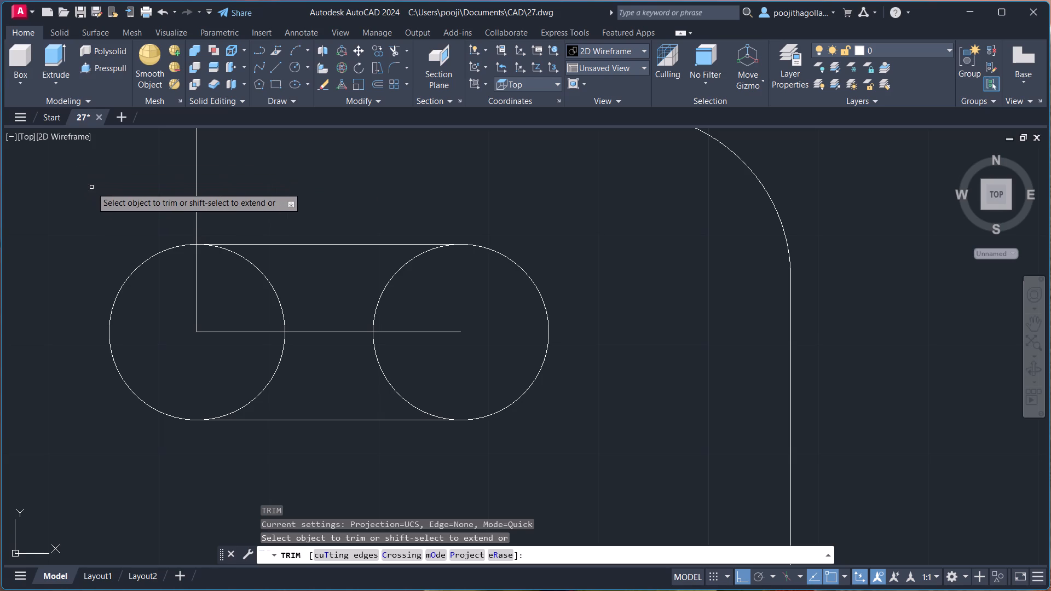
drag(407, 317, 368, 294)
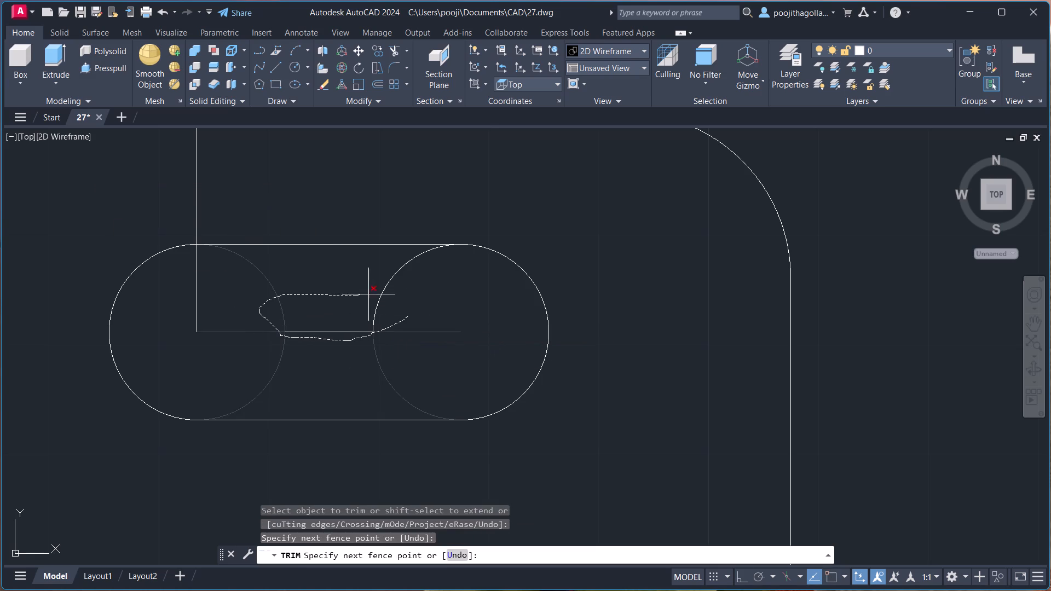
drag(368, 294, 186, 311)
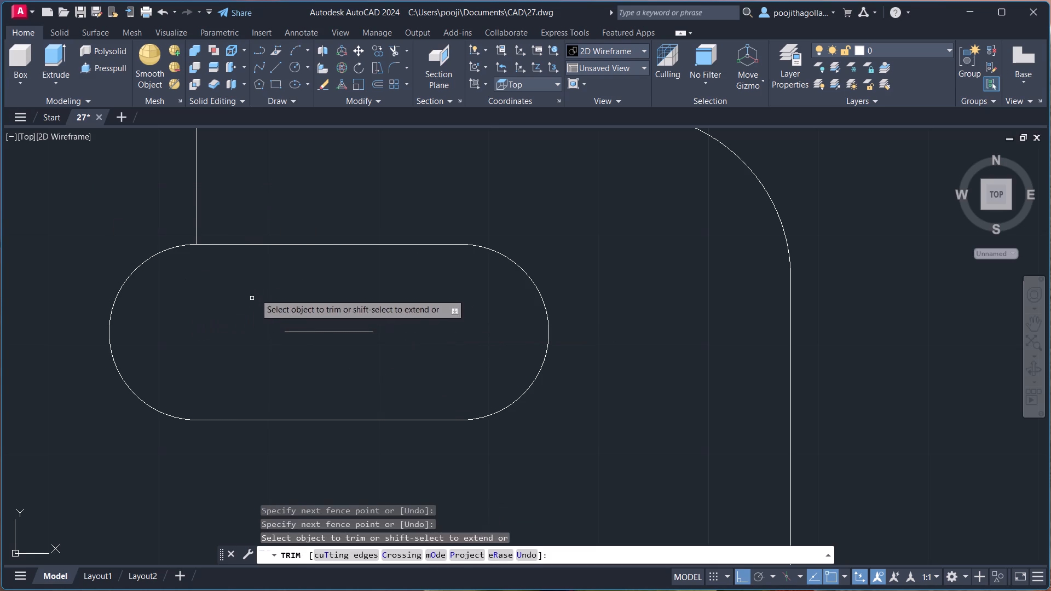
drag(357, 304, 337, 363)
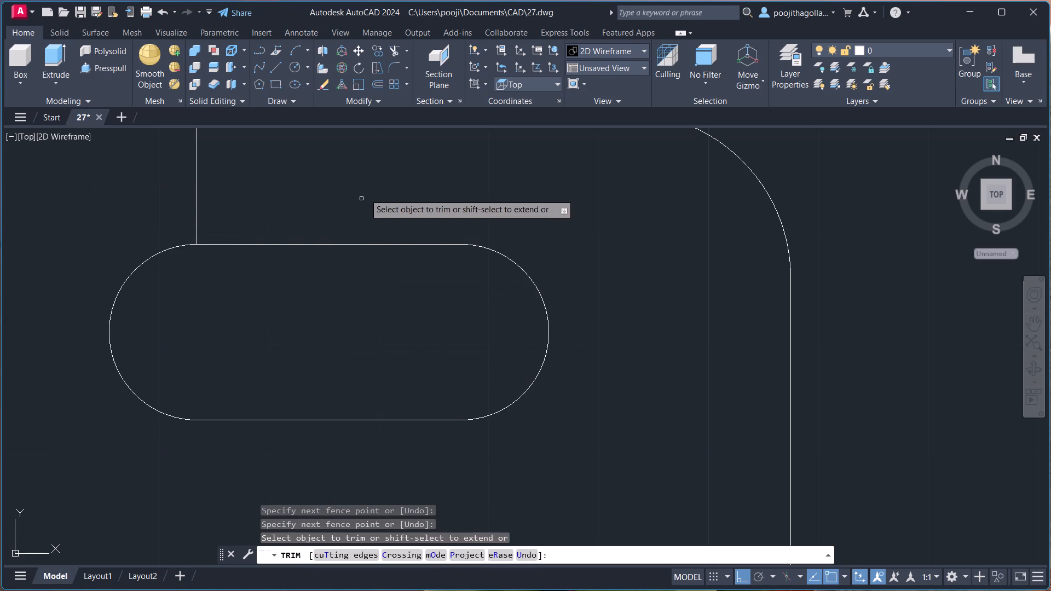
Remove the remaining construction lines: the vertical one above the slot and the one lying on the outline's top edge.
shift+middle_drag(367, 189, 377, 221)
middle_drag(388, 205, 401, 286)
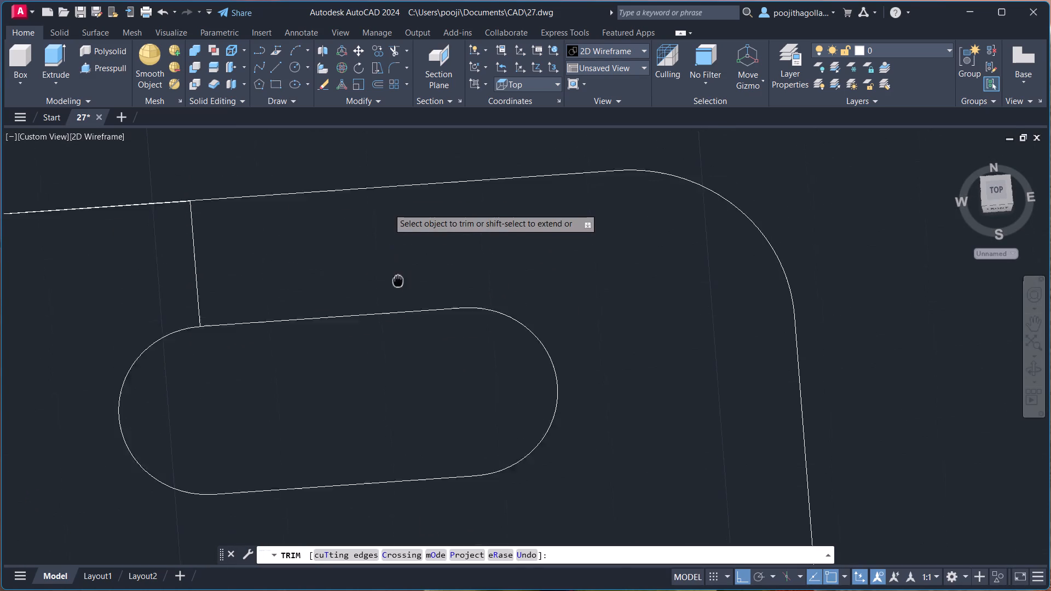
middle_drag(401, 286, 409, 268)
scroll(411, 268, down, 2)
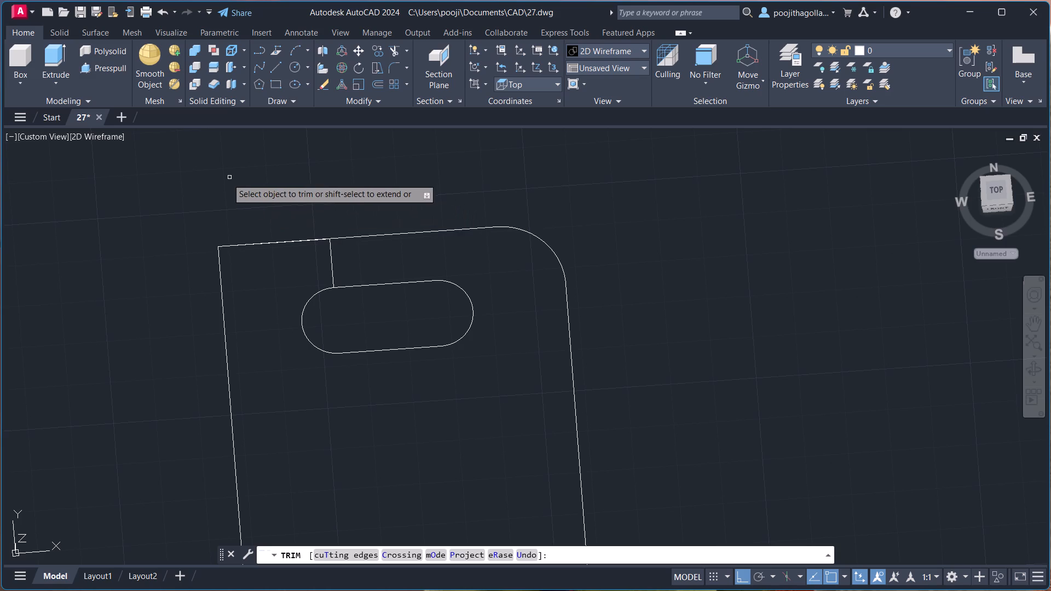
click(335, 255)
click(305, 263)
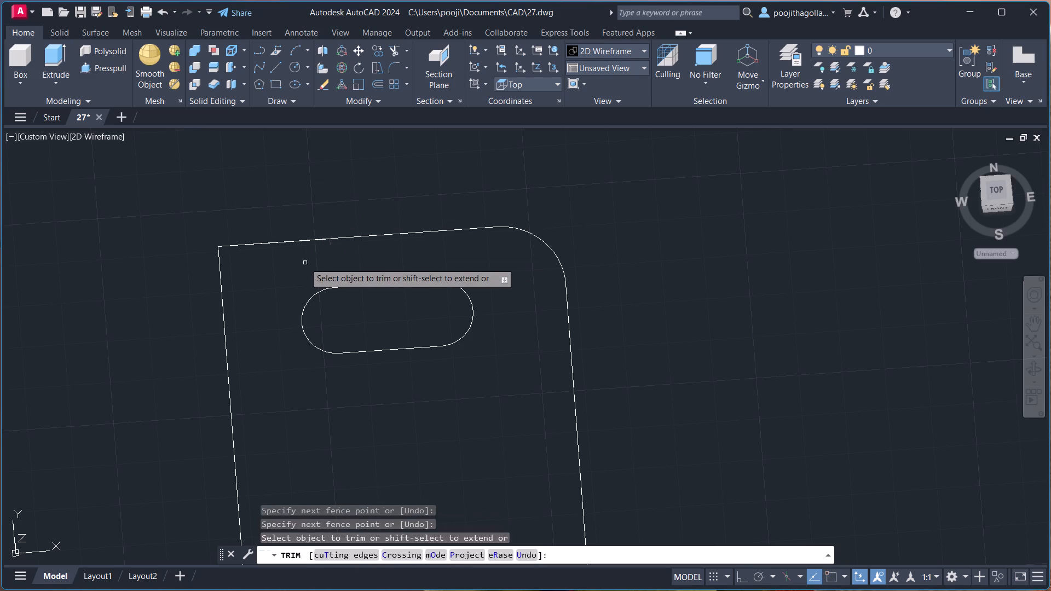
key(Escape)
click(278, 243)
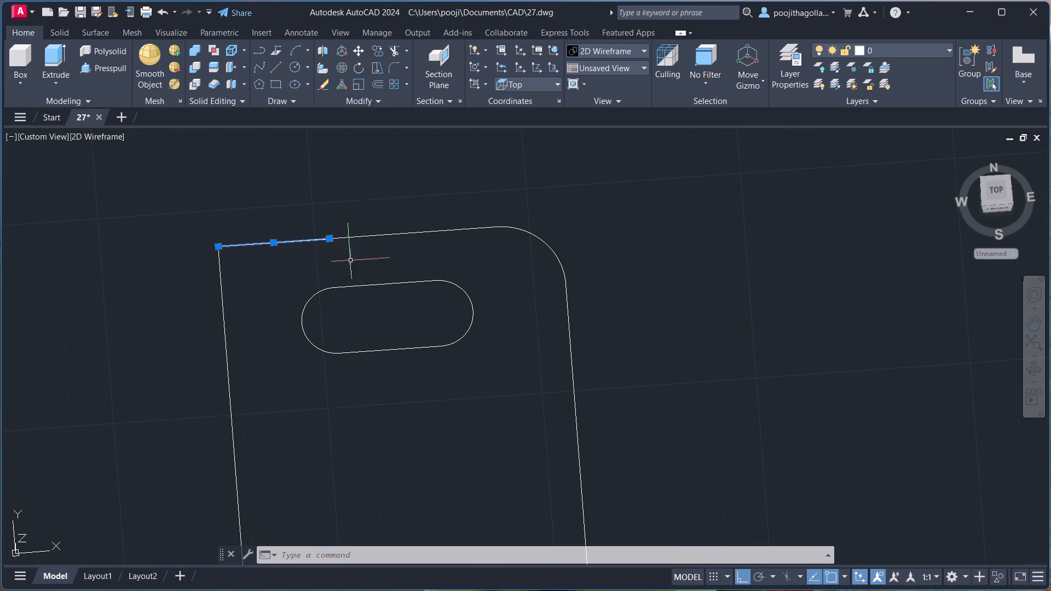
key(Delete)
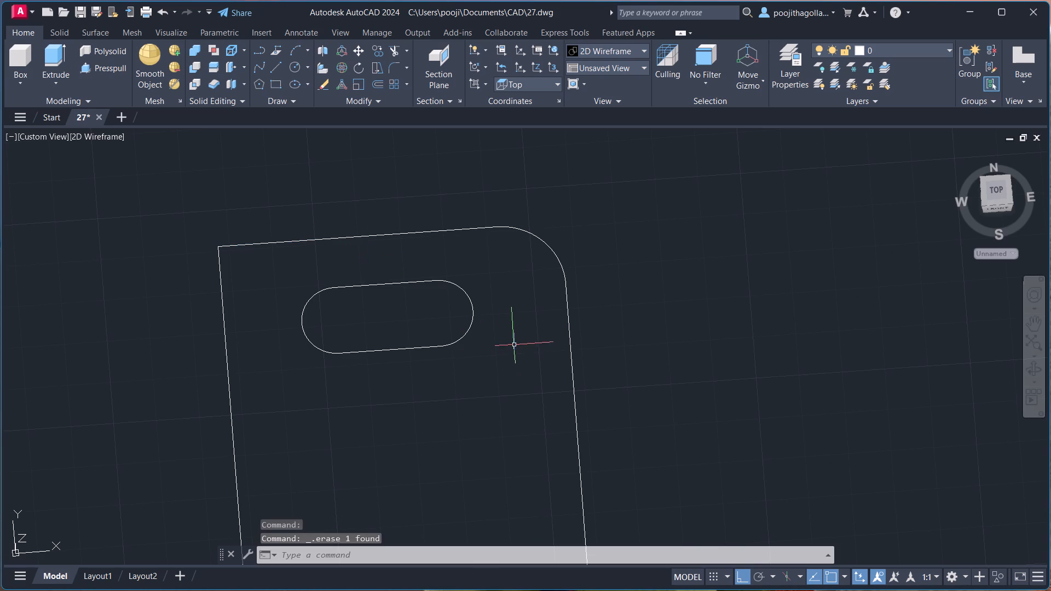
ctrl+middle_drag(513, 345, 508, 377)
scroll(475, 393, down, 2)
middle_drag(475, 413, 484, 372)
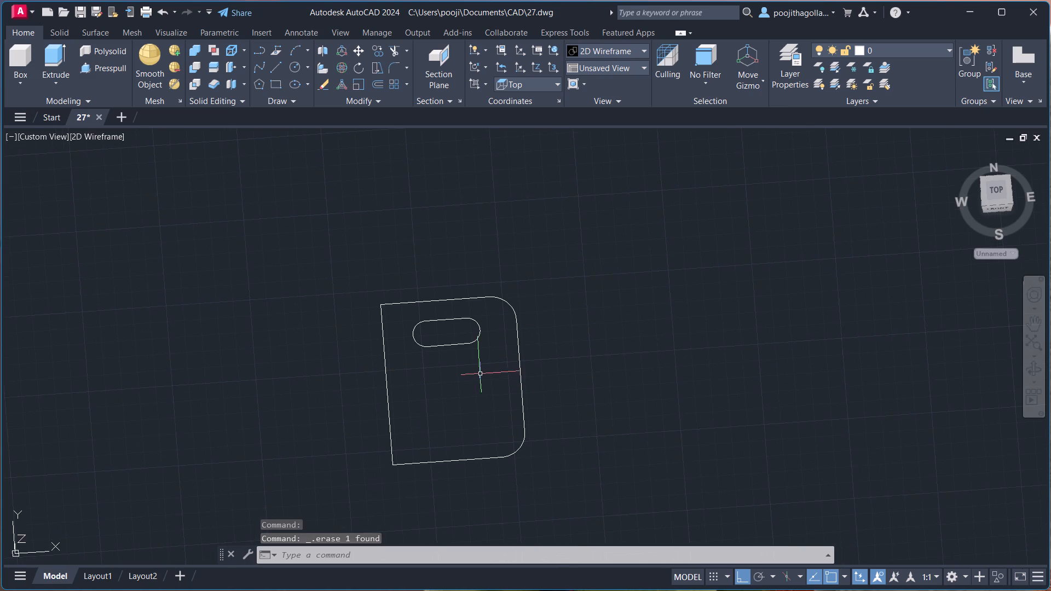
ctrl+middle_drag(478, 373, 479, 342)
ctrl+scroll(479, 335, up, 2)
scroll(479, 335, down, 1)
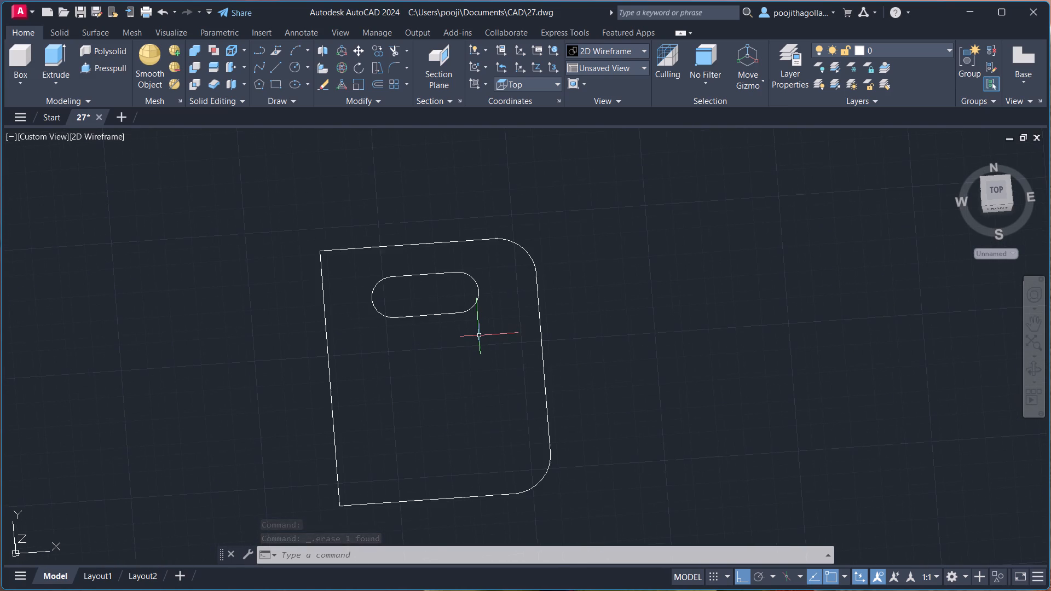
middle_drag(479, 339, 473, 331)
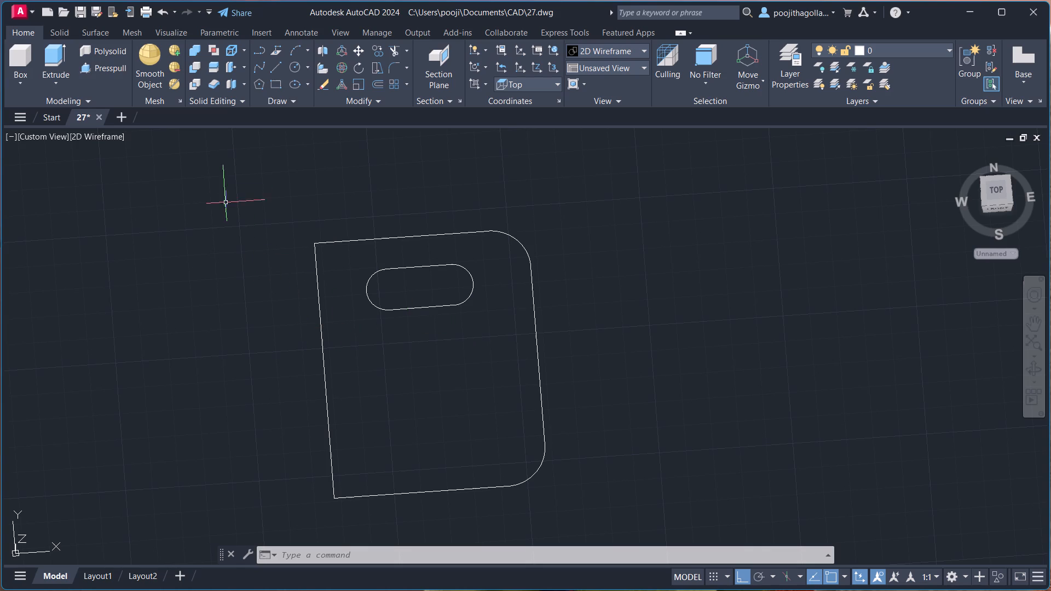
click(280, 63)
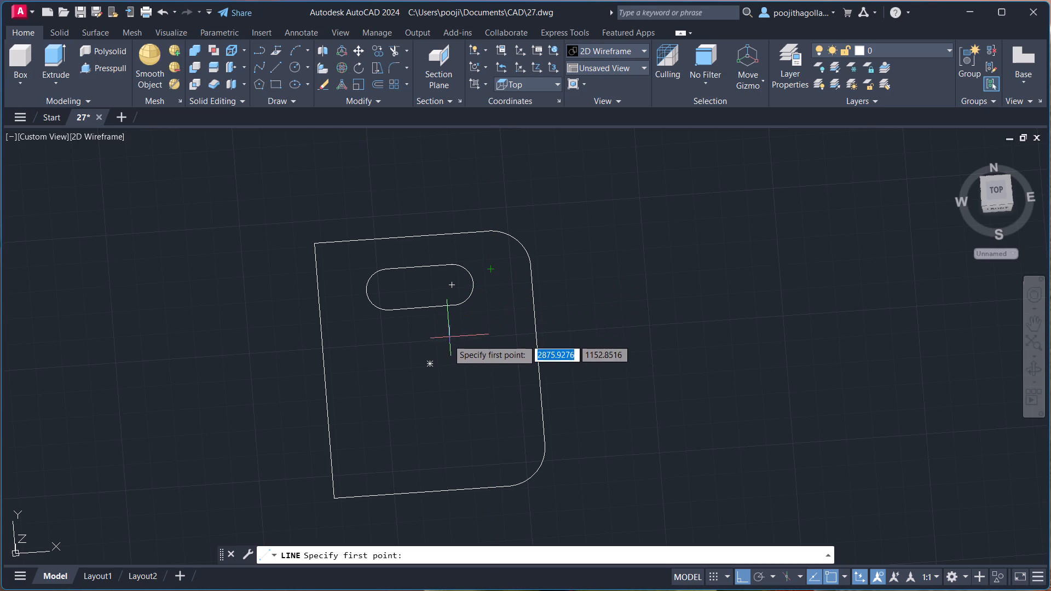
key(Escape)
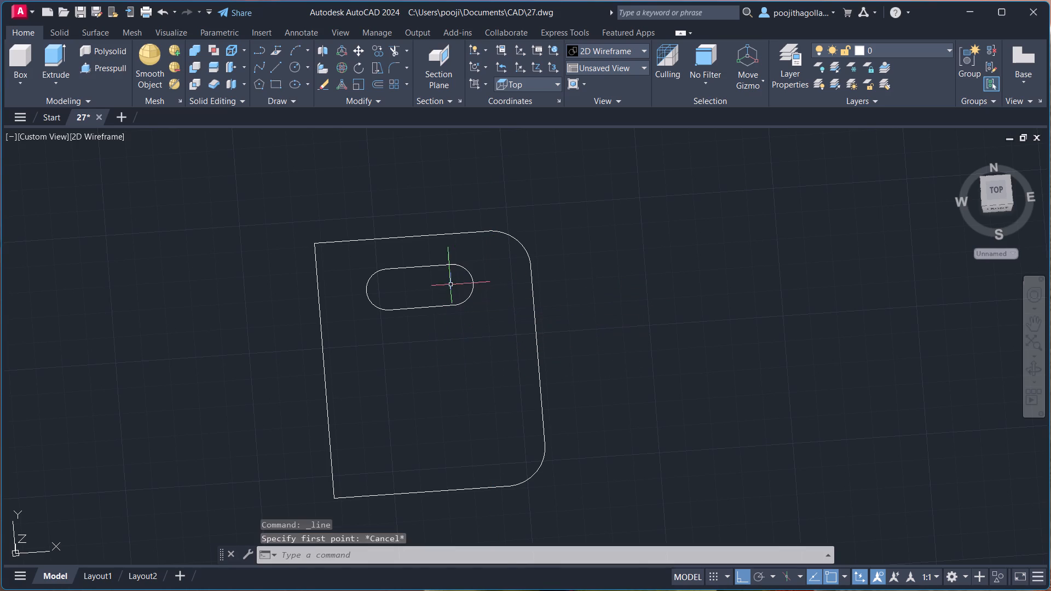
Move the whole slot from its right end arc's centre to the centre of the outline's upper-right rounded corner.
click(466, 258)
click(361, 326)
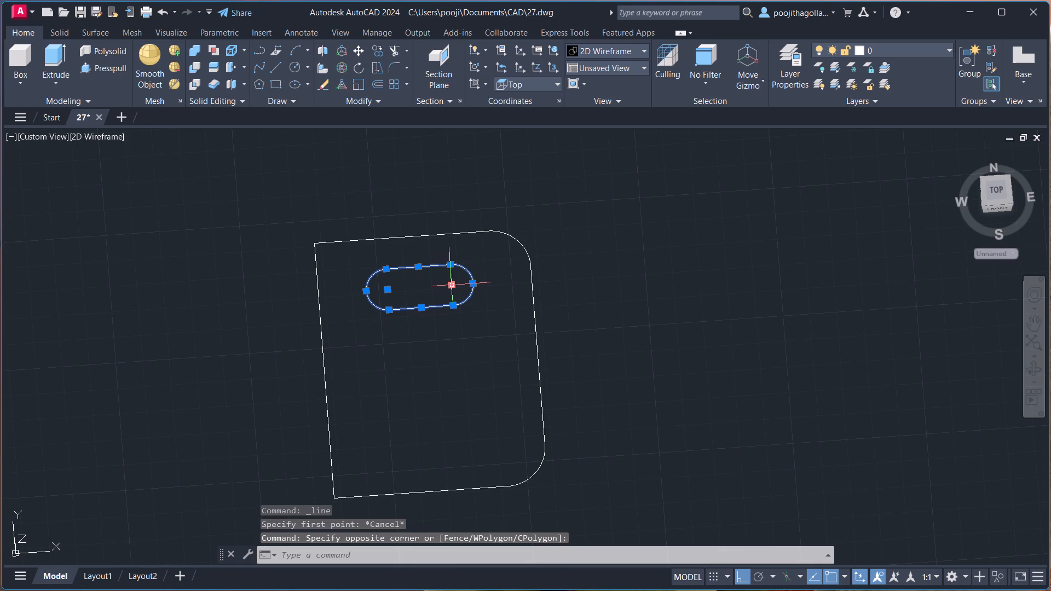
click(452, 285)
key(Escape)
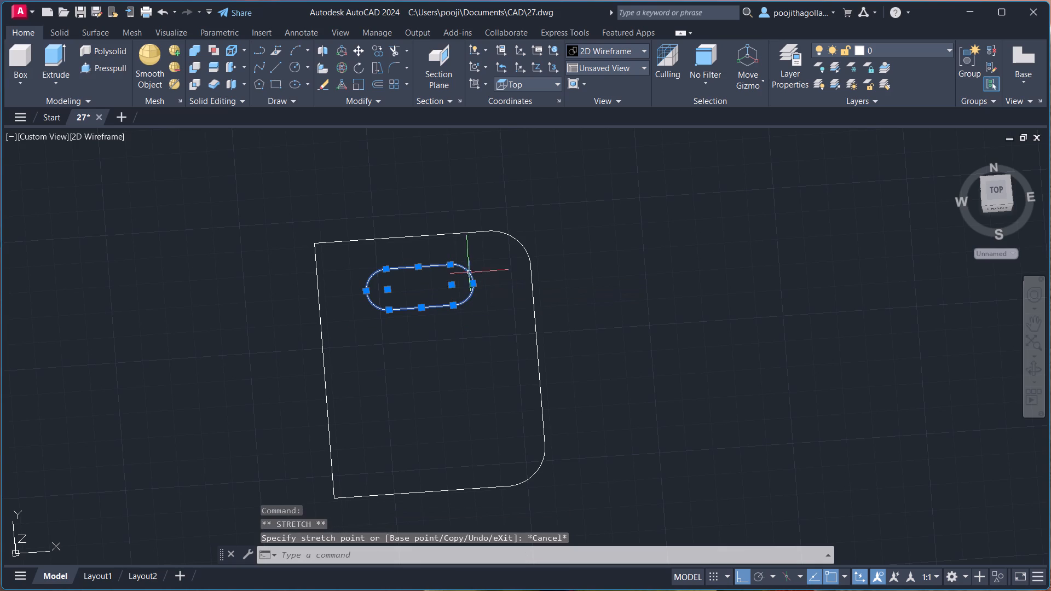
key(m)
key(Return)
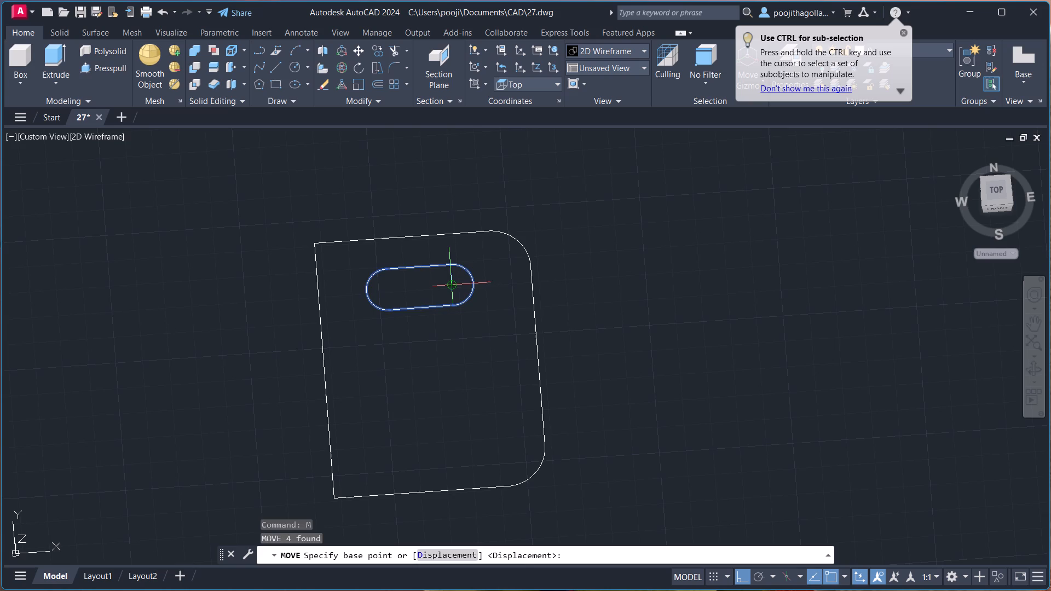
click(454, 286)
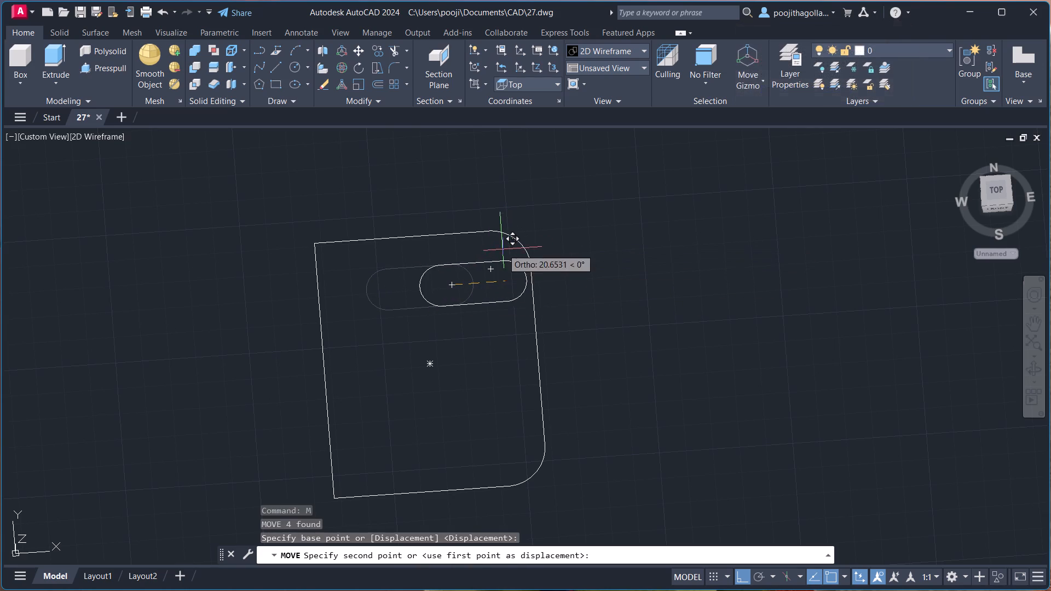
click(494, 269)
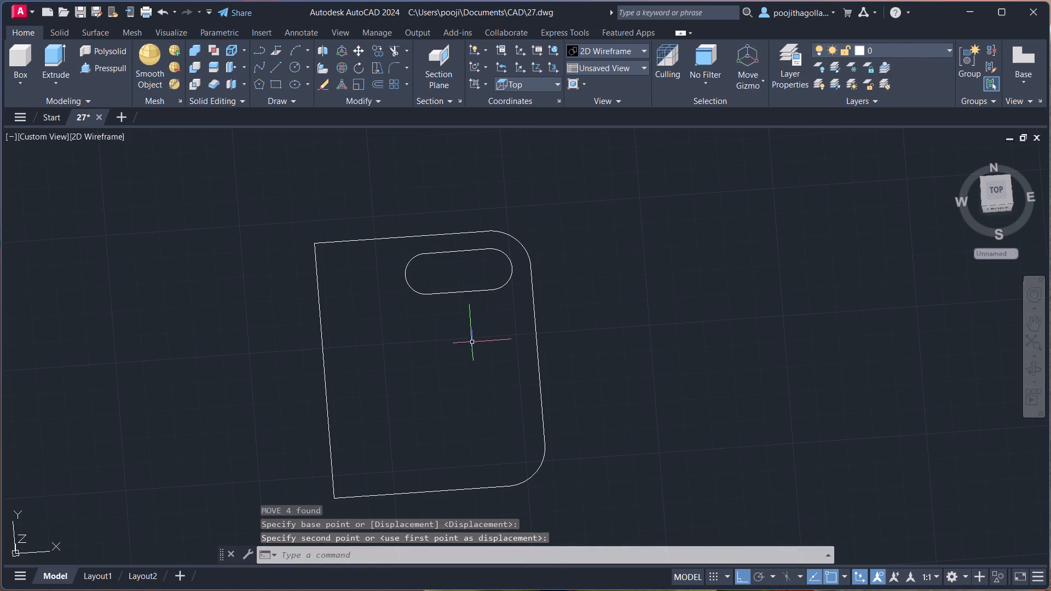
Select all four segments of the slot and start copying them.
middle_drag(472, 347, 505, 304)
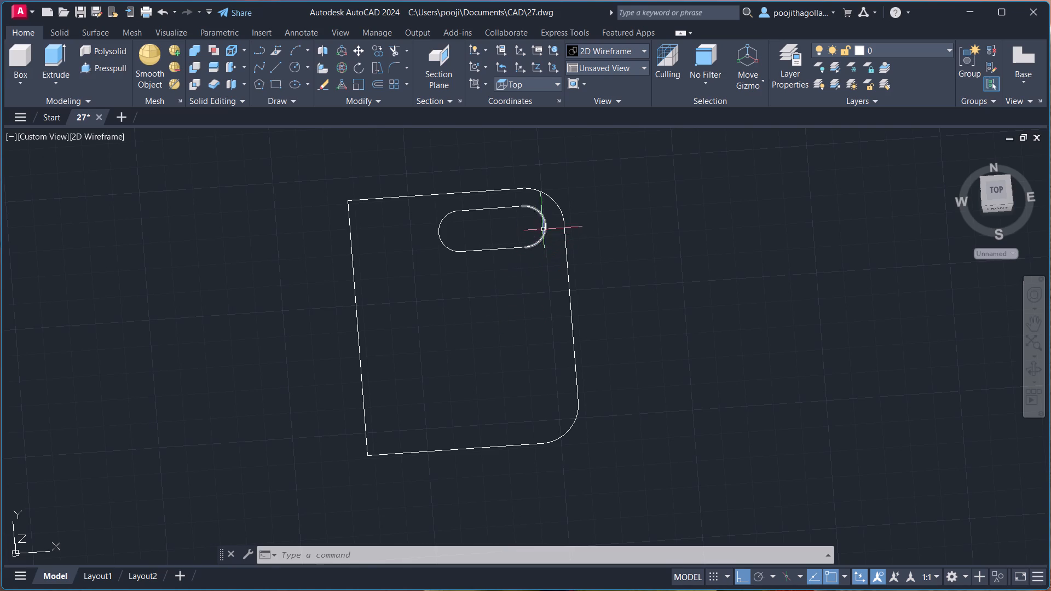
click(545, 212)
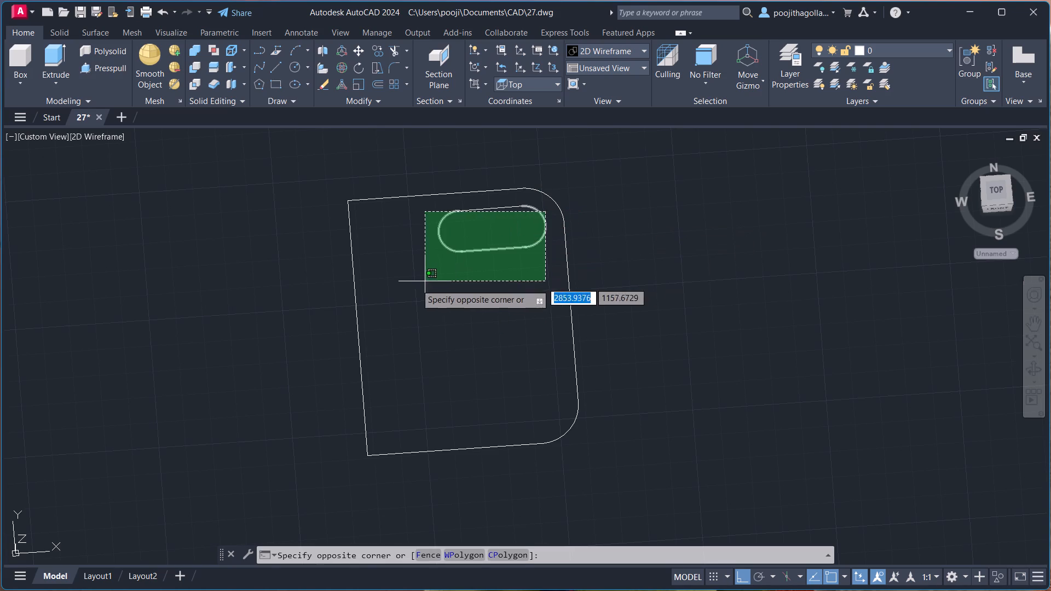
click(402, 288)
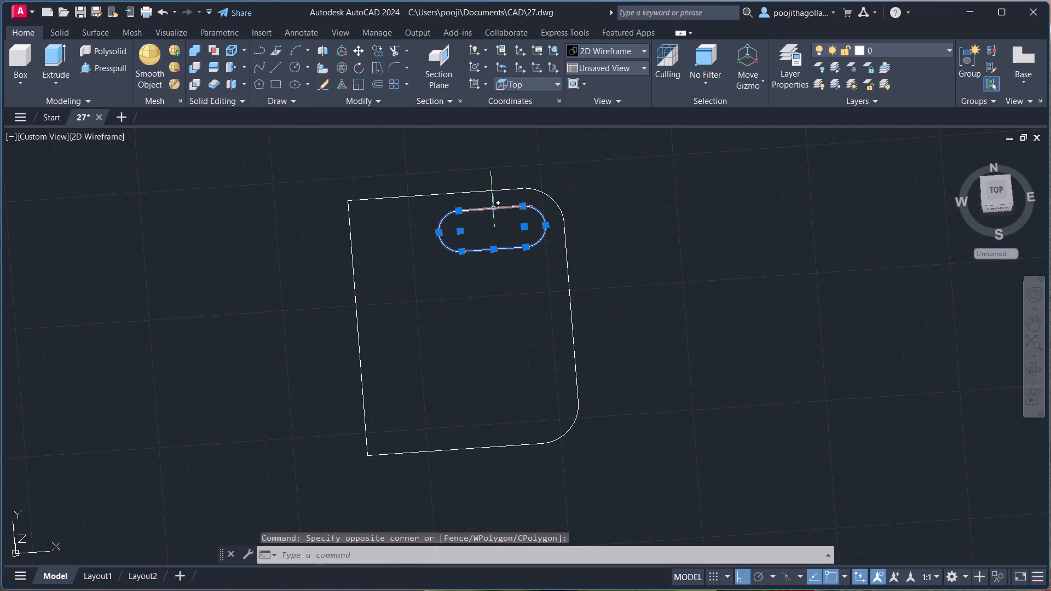
click(494, 207)
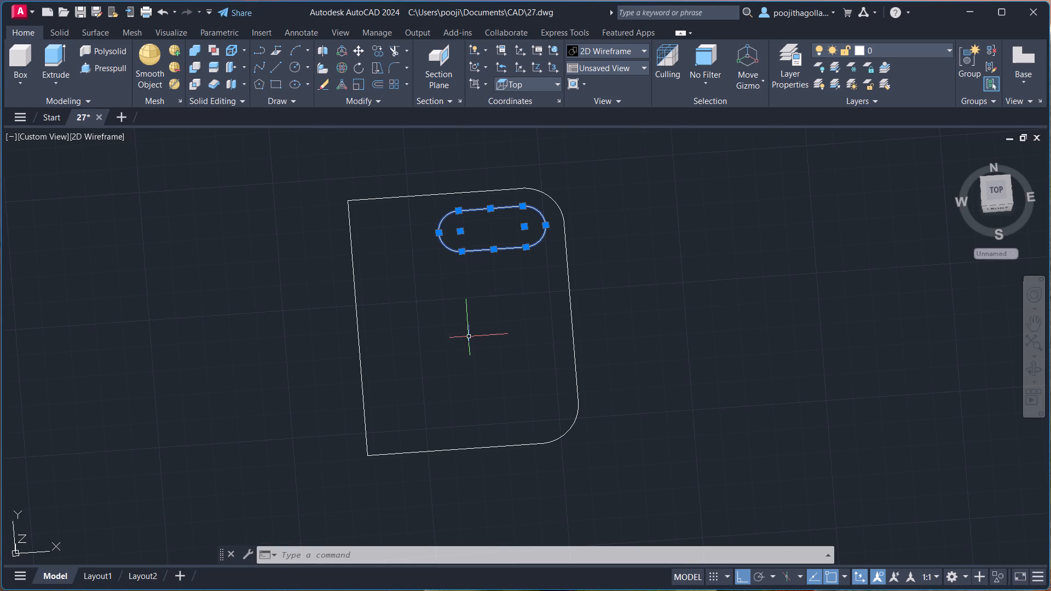
text(co)
key(Return)
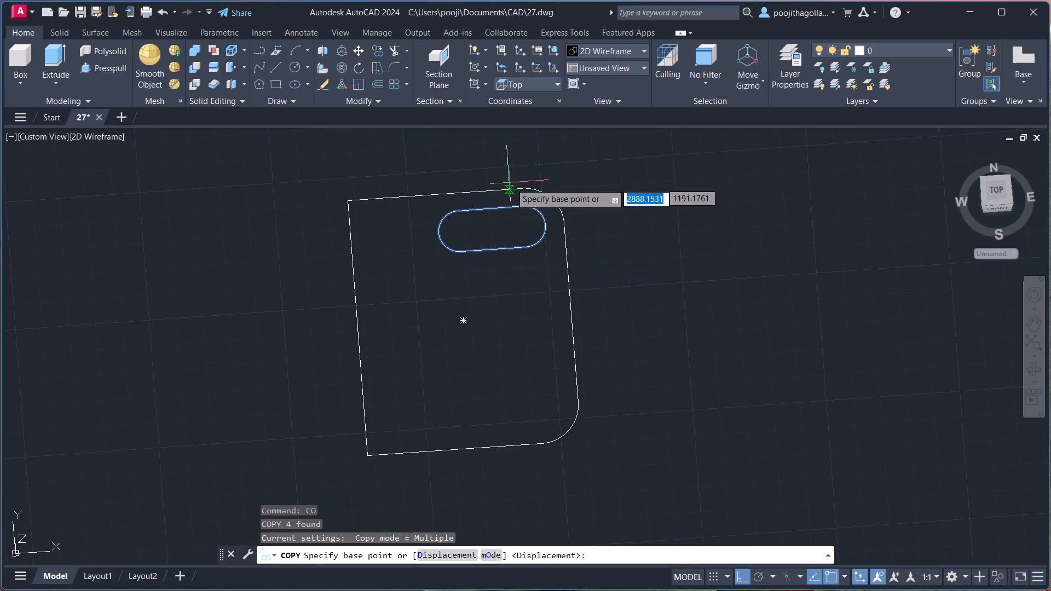
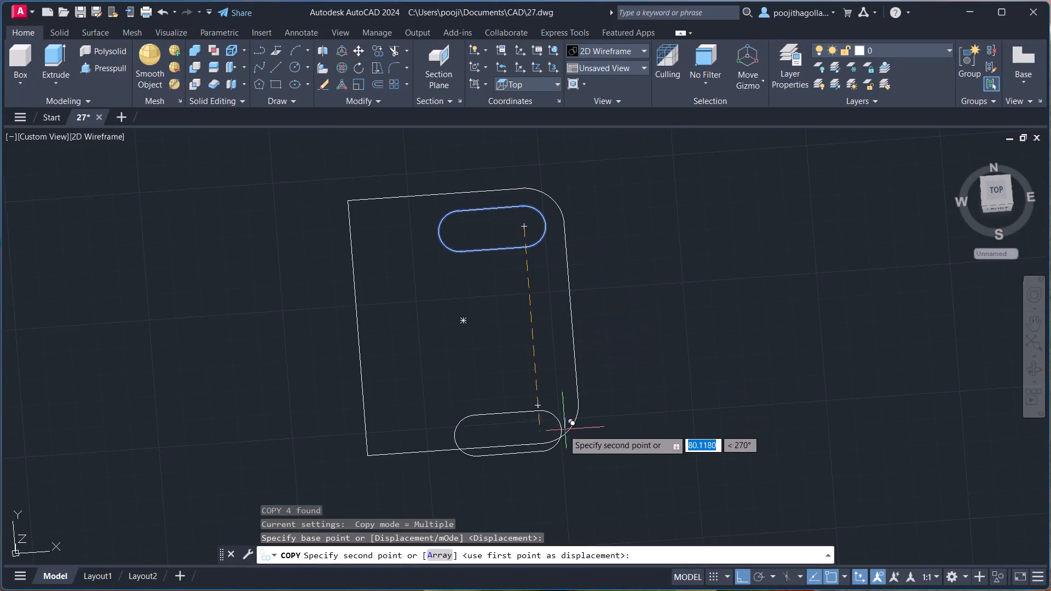
Place the slot copy at the centre of the outline's lower-right rounded corner and finish copying.
click(536, 403)
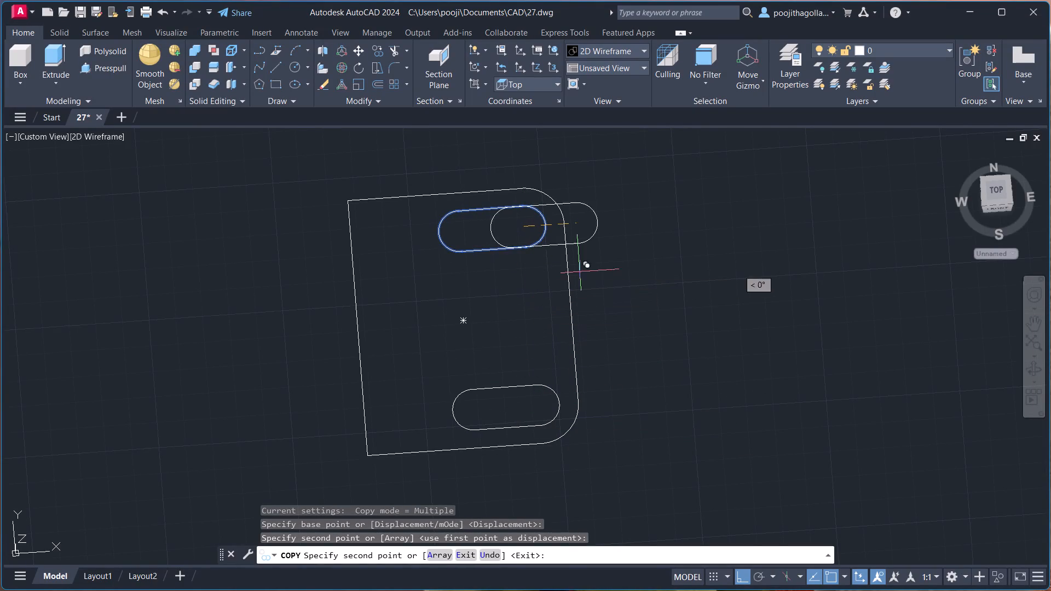
key(Escape)
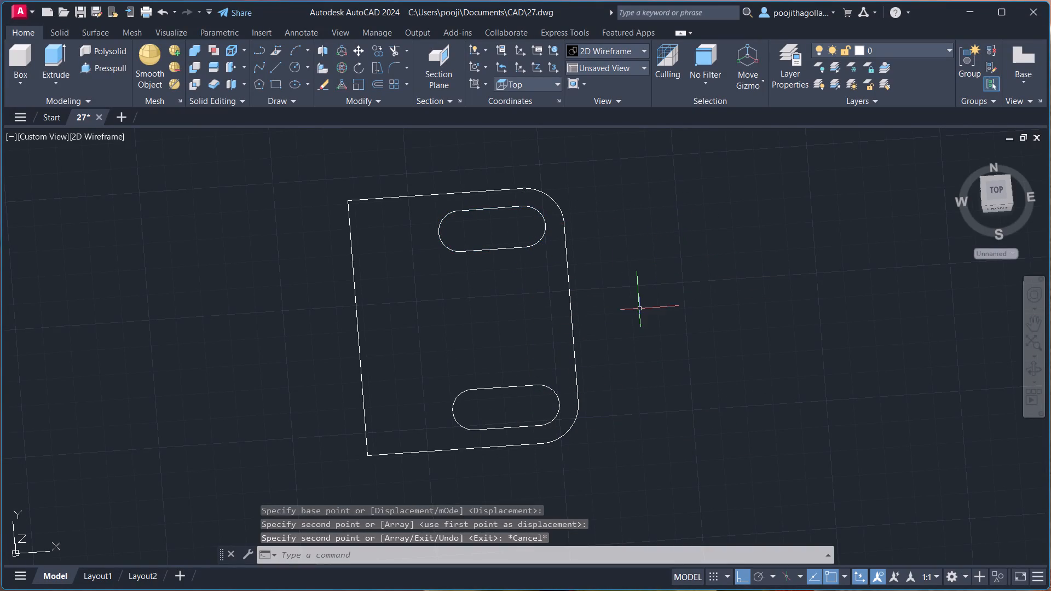
Join the four segments of the lower slot into one polyline.
middle_drag(633, 310, 649, 281)
scroll(649, 280, up, 1)
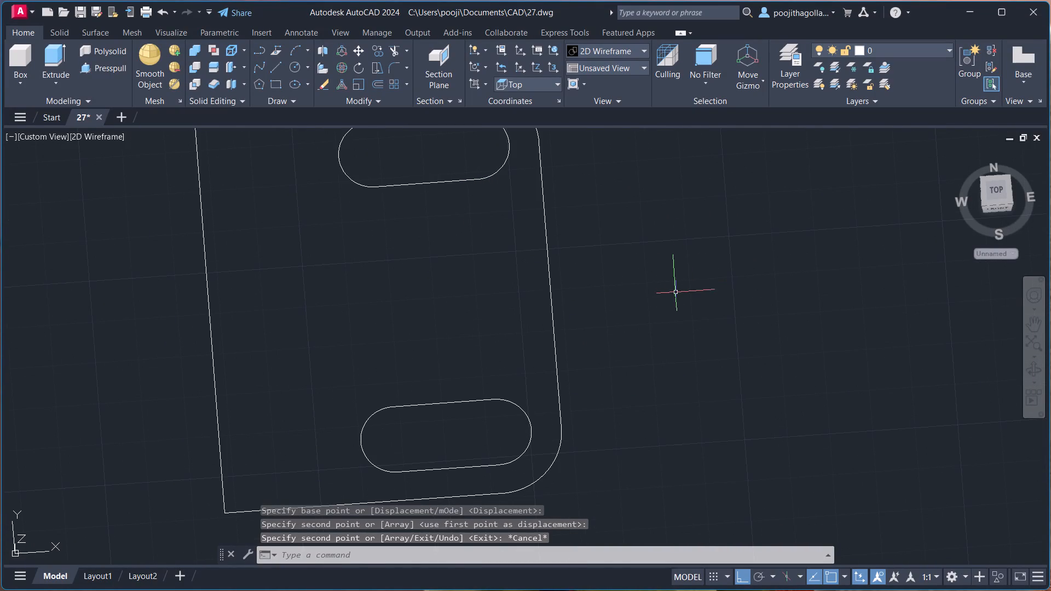
scroll(522, 325, down, 1)
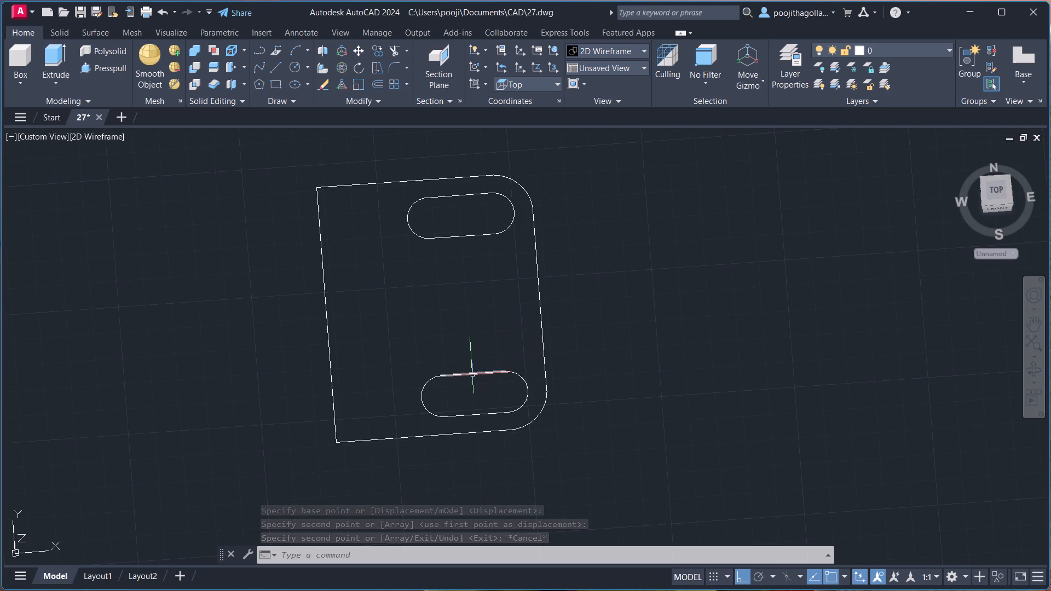
click(524, 360)
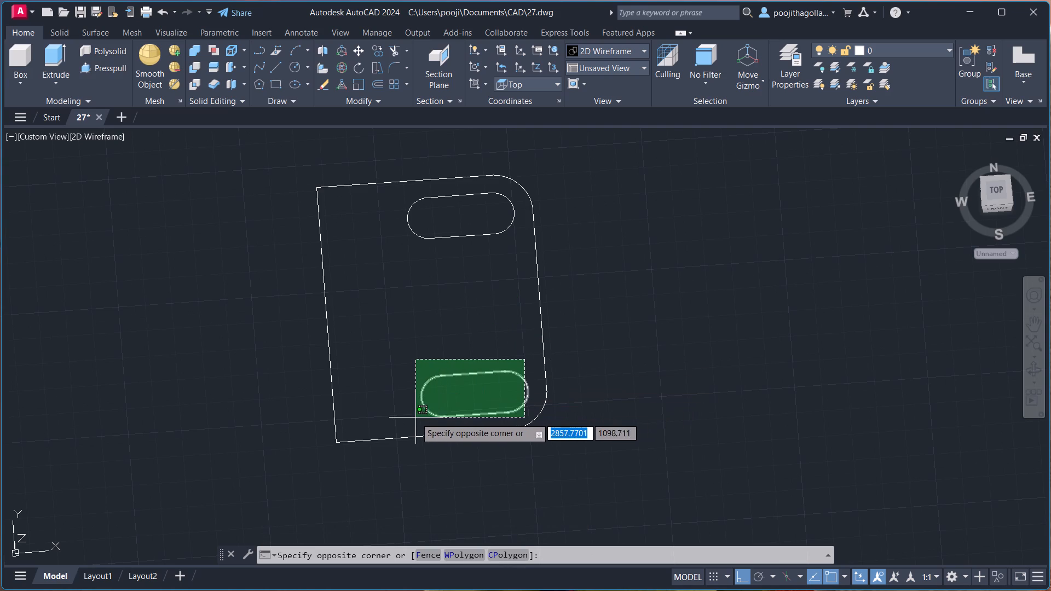
click(413, 414)
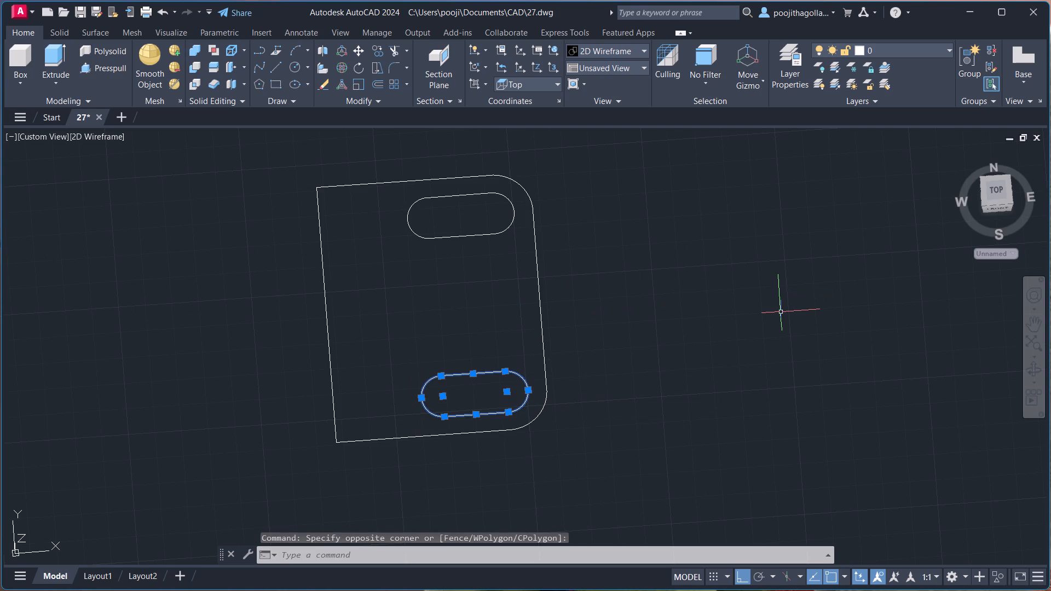
key(j)
key(Return)
Join the four segments of the upper slot into one polyline.
drag(508, 192, 501, 199)
click(410, 264)
key(k)
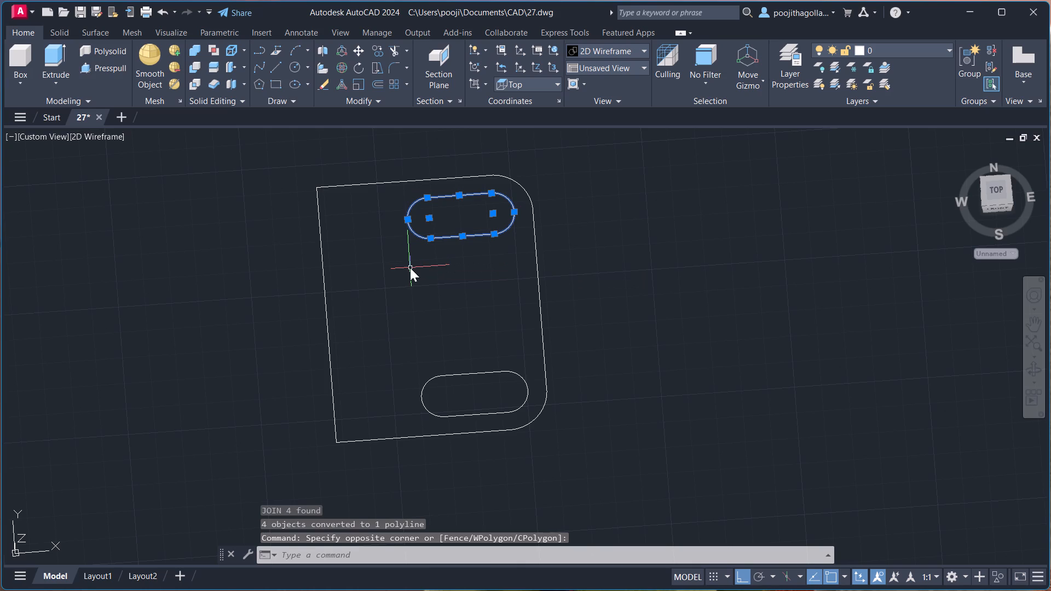
key(BackSpace)
key(BackSpace)
key(j)
key(Return)
Presspull the area between the outline and the two slots upward to a height of 20.
ctrl+middle_drag(640, 320, 609, 338)
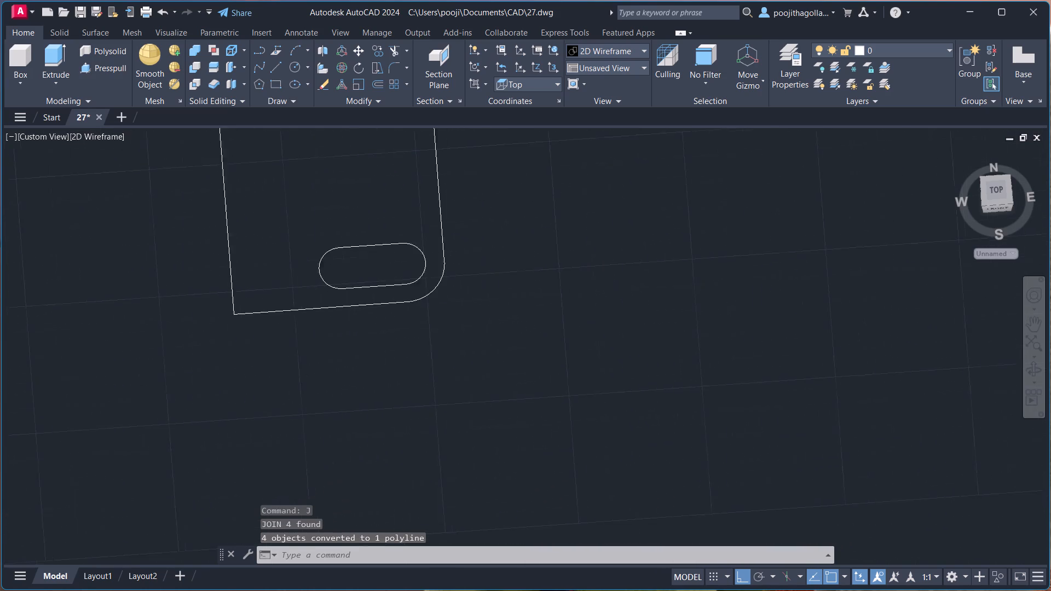
ctrl+middle_drag(609, 338, 614, 353)
middle_drag(549, 287, 611, 388)
ctrl+middle_drag(579, 379, 550, 339)
ctrl+right_drag(579, 379, 555, 347)
ctrl+middle_drag(550, 339, 586, 394)
middle_drag(460, 286, 592, 410)
click(1025, 372)
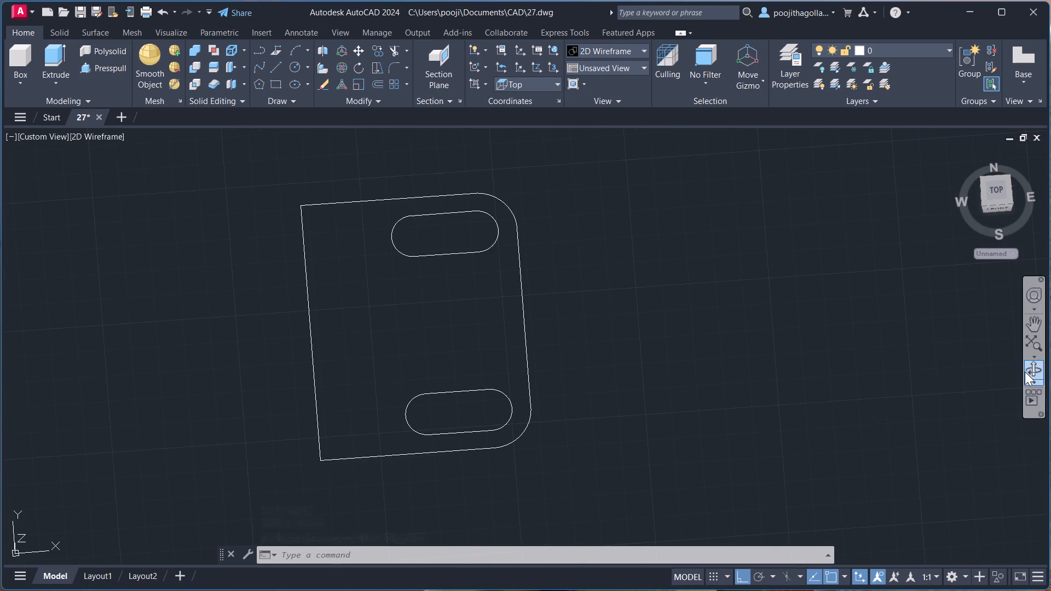
drag(812, 420, 770, 341)
key(Escape)
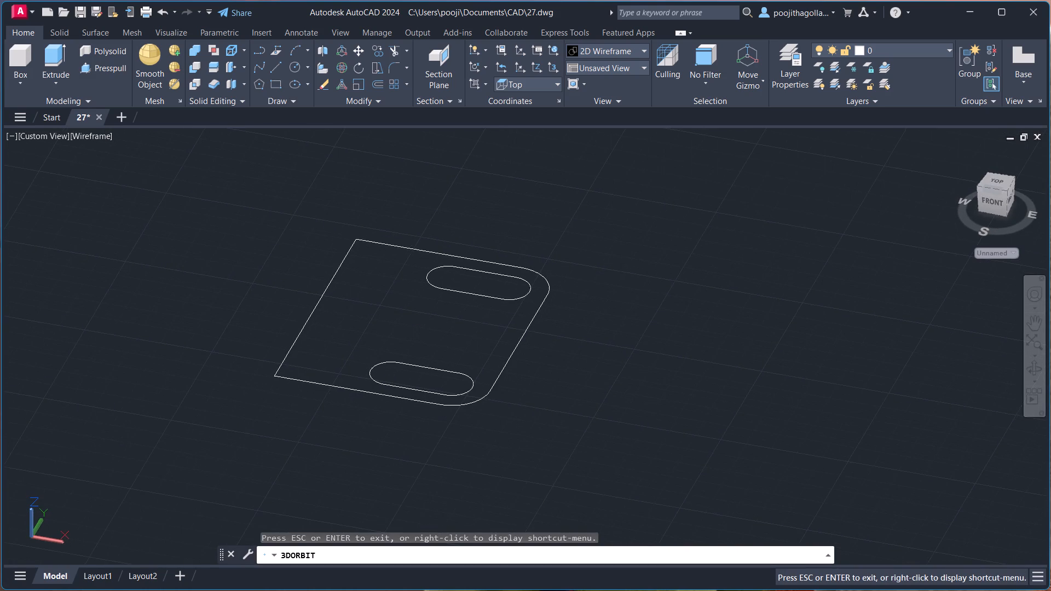
click(114, 65)
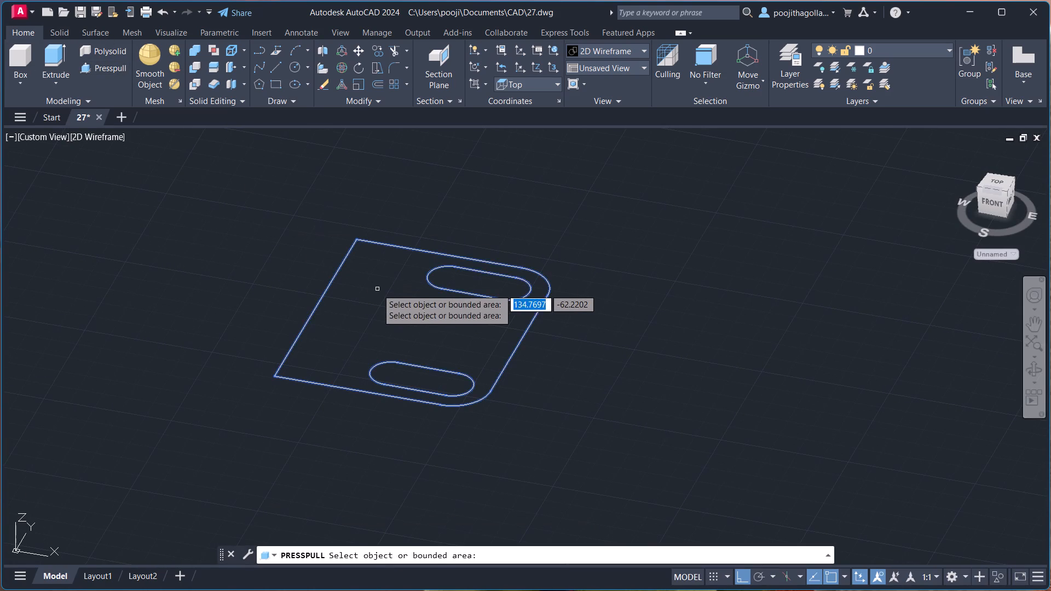
click(377, 289)
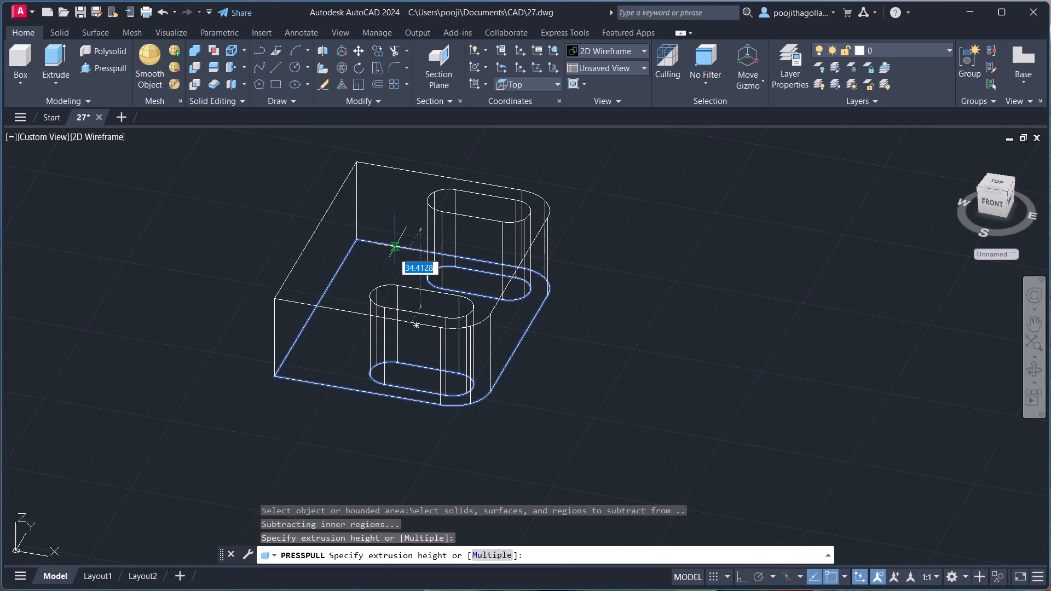
text(20)
key(Return)
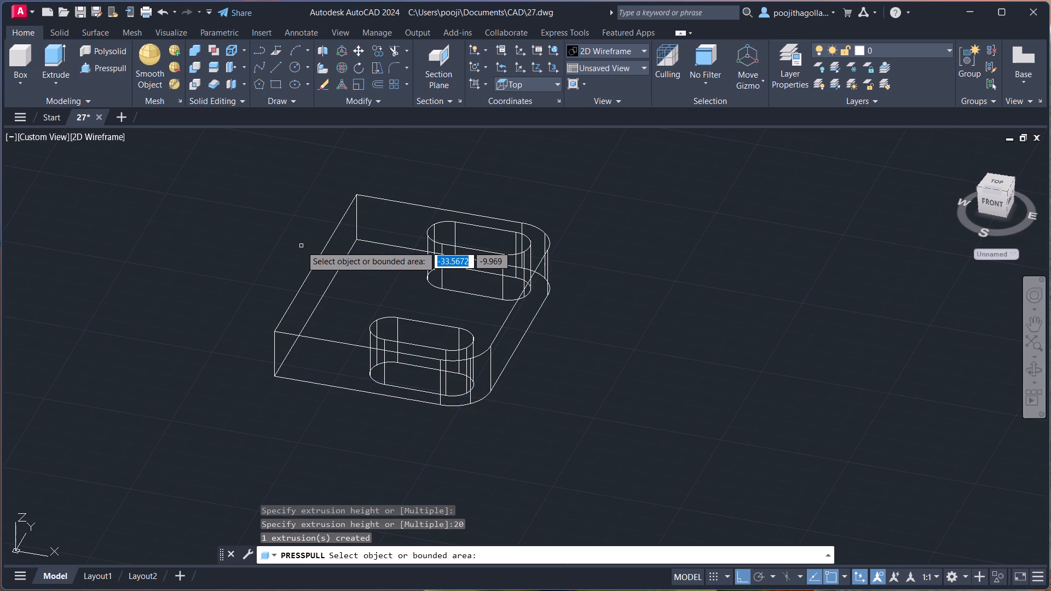
key(Escape)
Set the visual style to Shades of Gray.
click(96, 134)
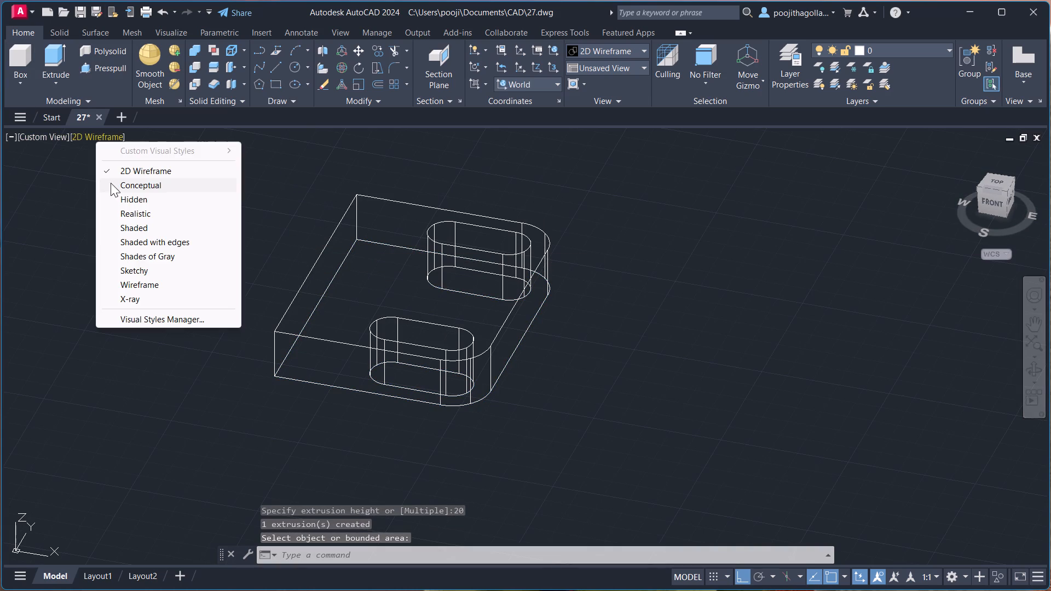
click(160, 260)
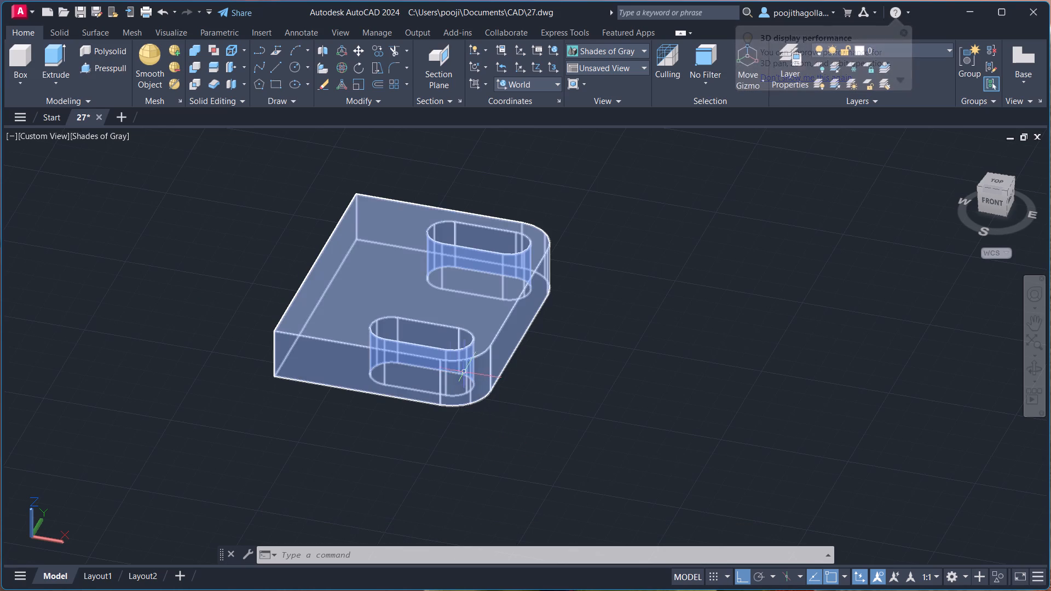
Switch to the Right standard view, with empty space below the plate for a new profile.
click(32, 141)
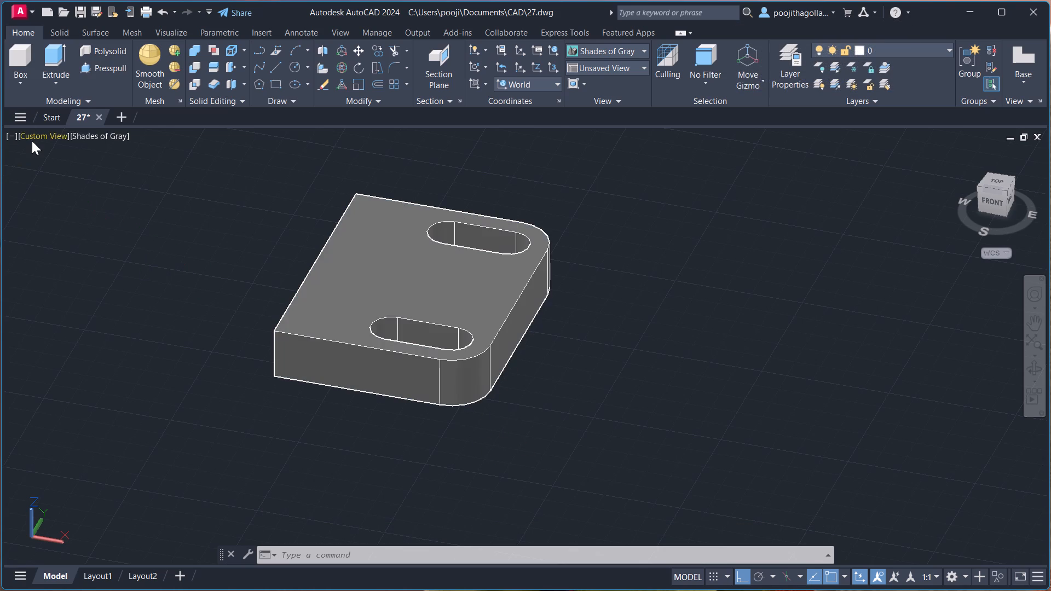
click(70, 229)
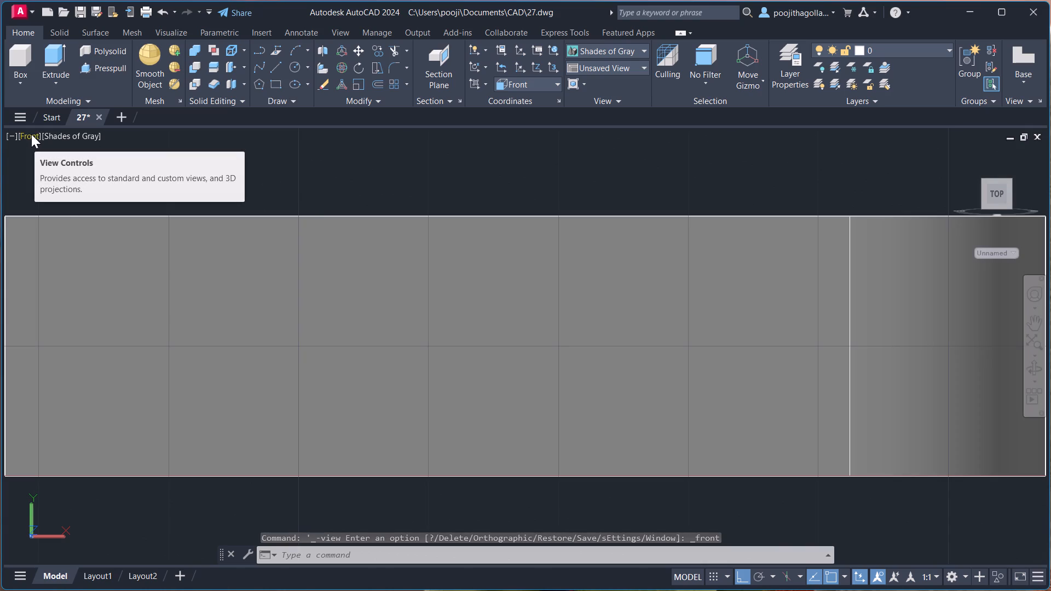
click(31, 134)
click(66, 210)
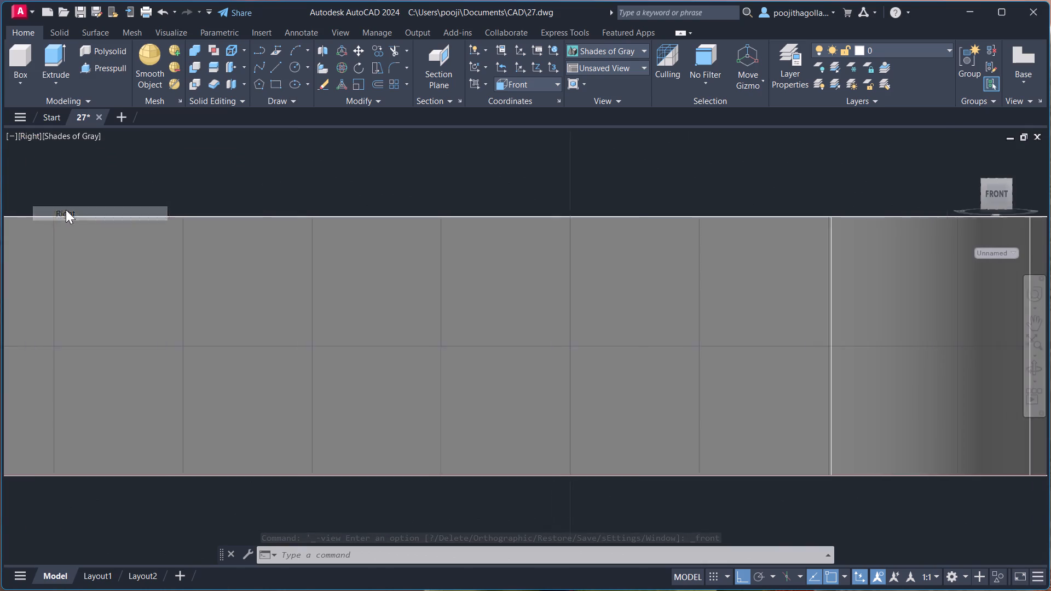
scroll(361, 339, down, 2)
middle_drag(402, 374, 382, 183)
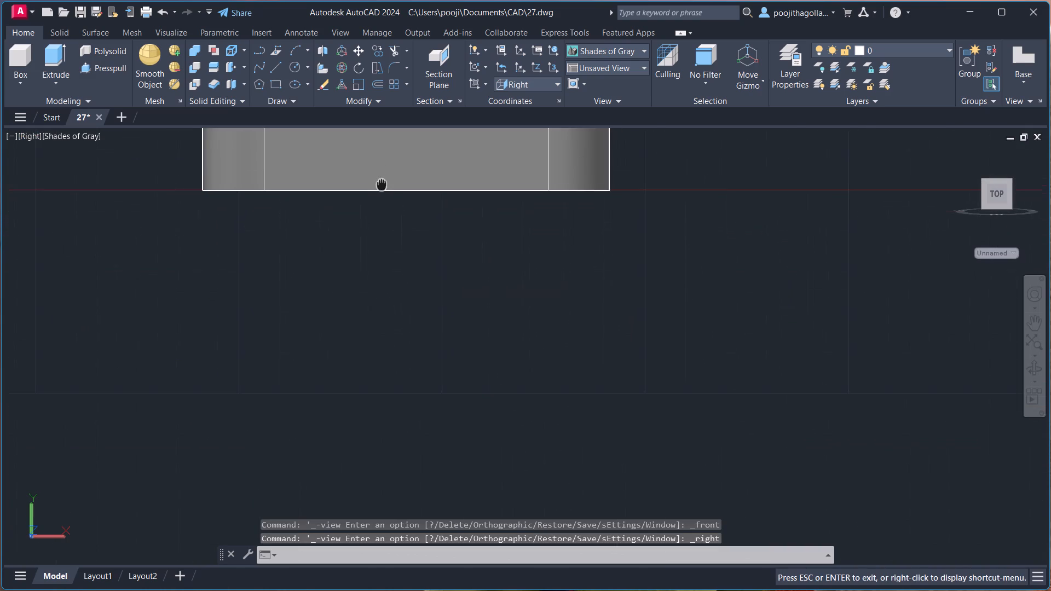
middle_drag(382, 183, 384, 62)
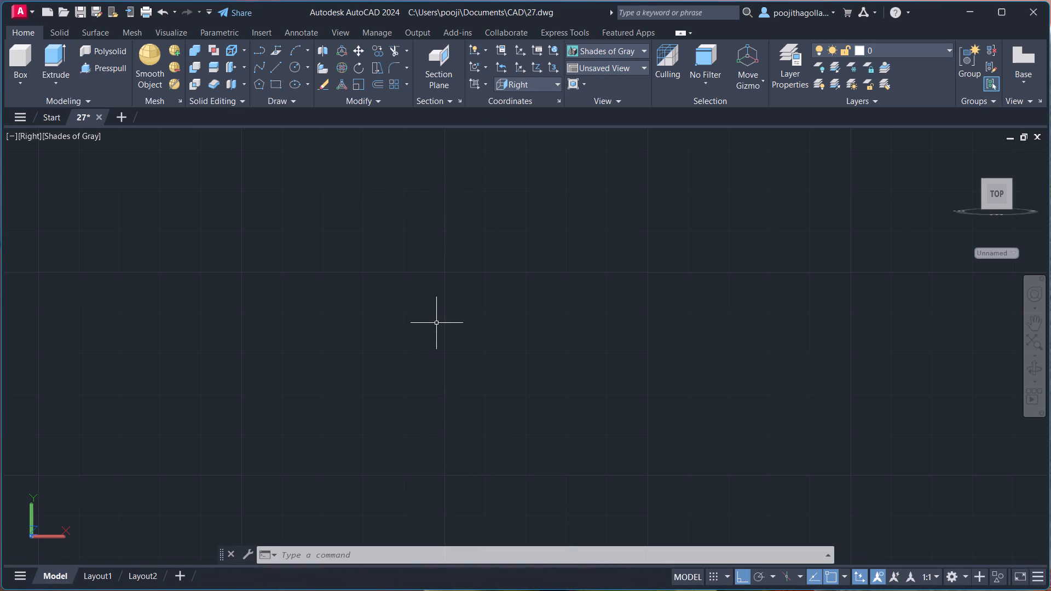
Start a line profile below the plate with a horizontal 100 segment to the right and a vertical 40 segment upward from its end.
key(l)
key(Return)
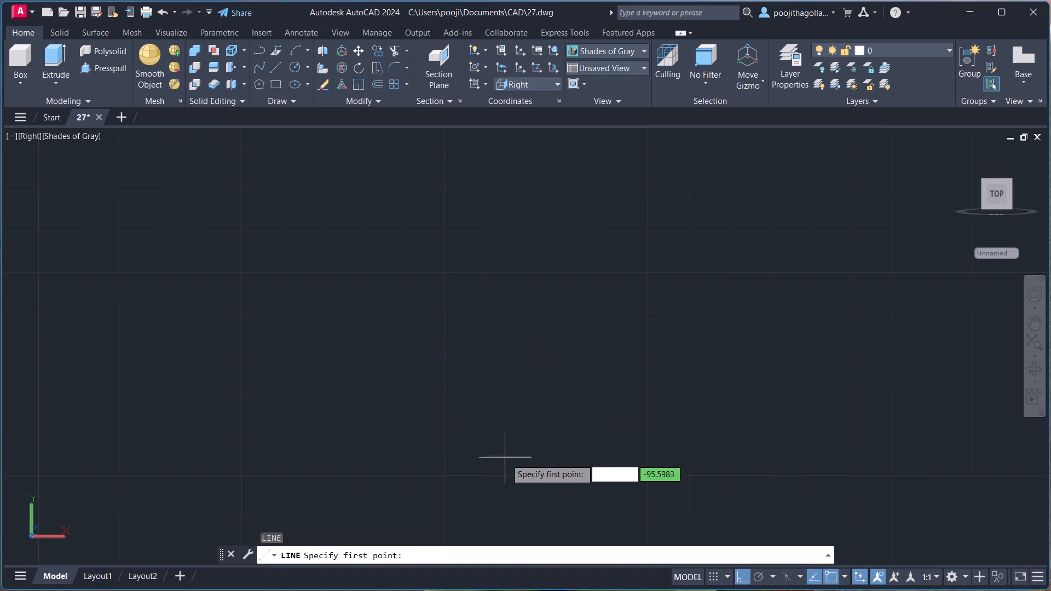
click(415, 440)
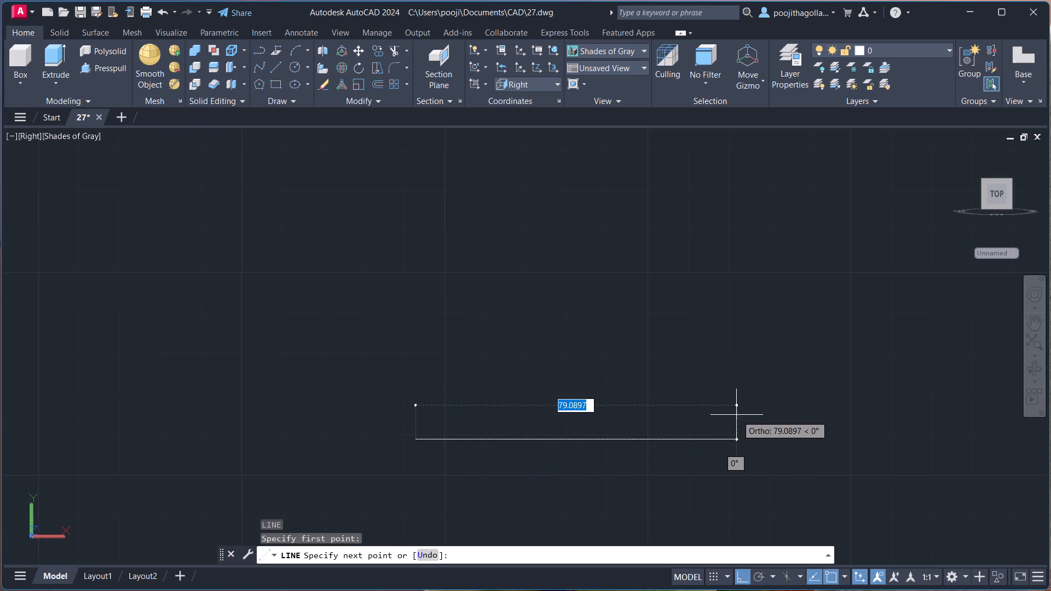
text(100)
key(Return)
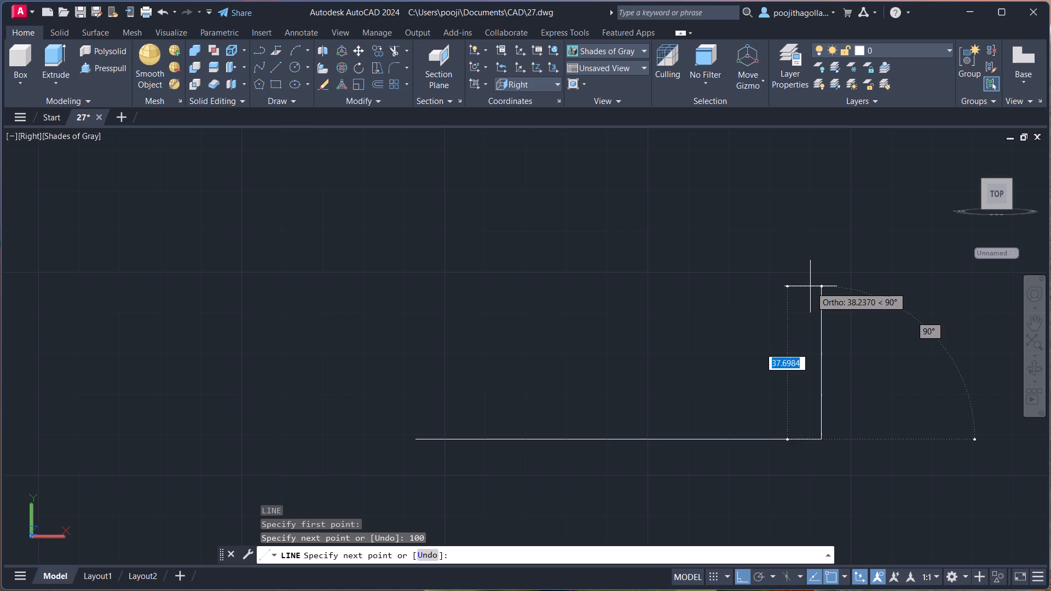
text(40)
key(Return)
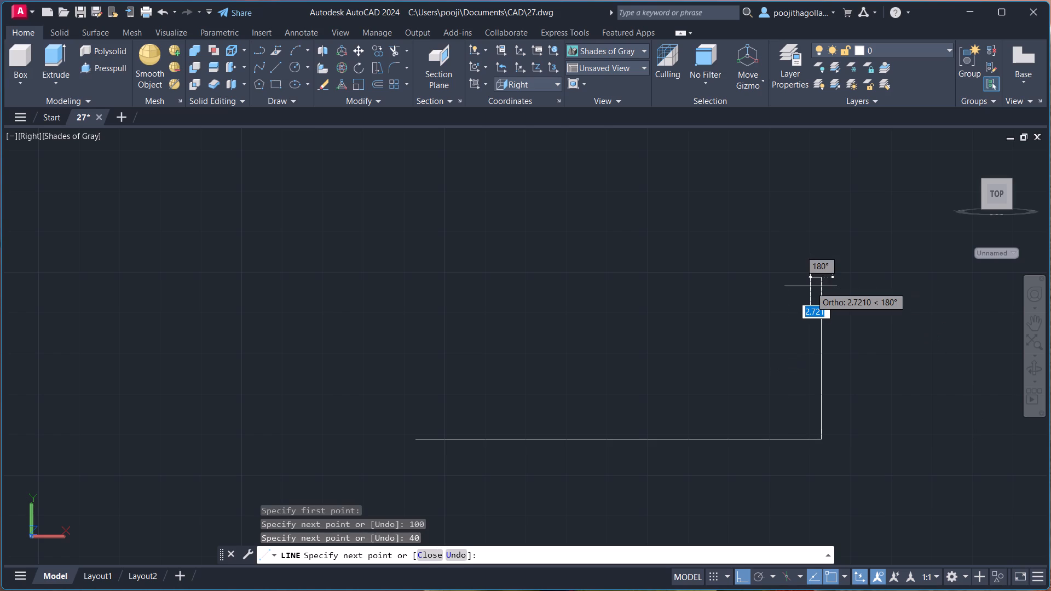
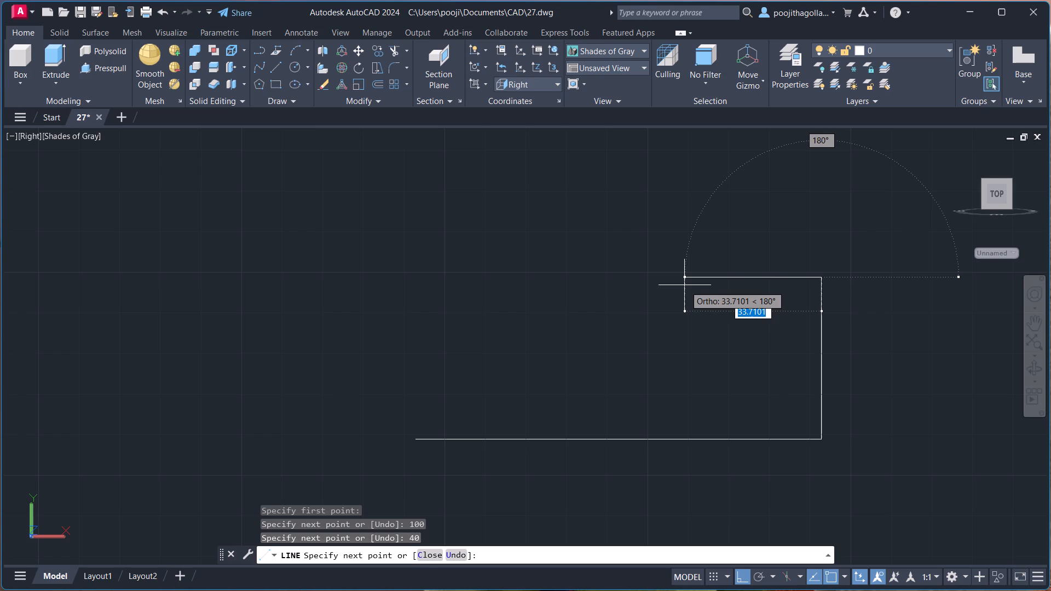
Close the side profile with a 100 horizontal segment to the left and a 40 vertical segment down to the start point.
key(1)
text(00)
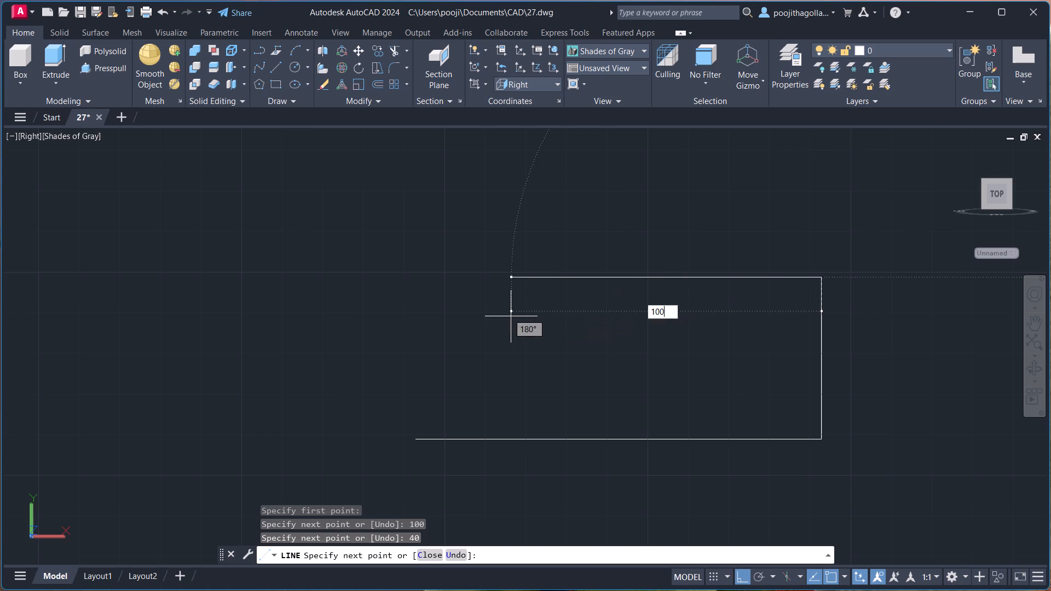
key(Return)
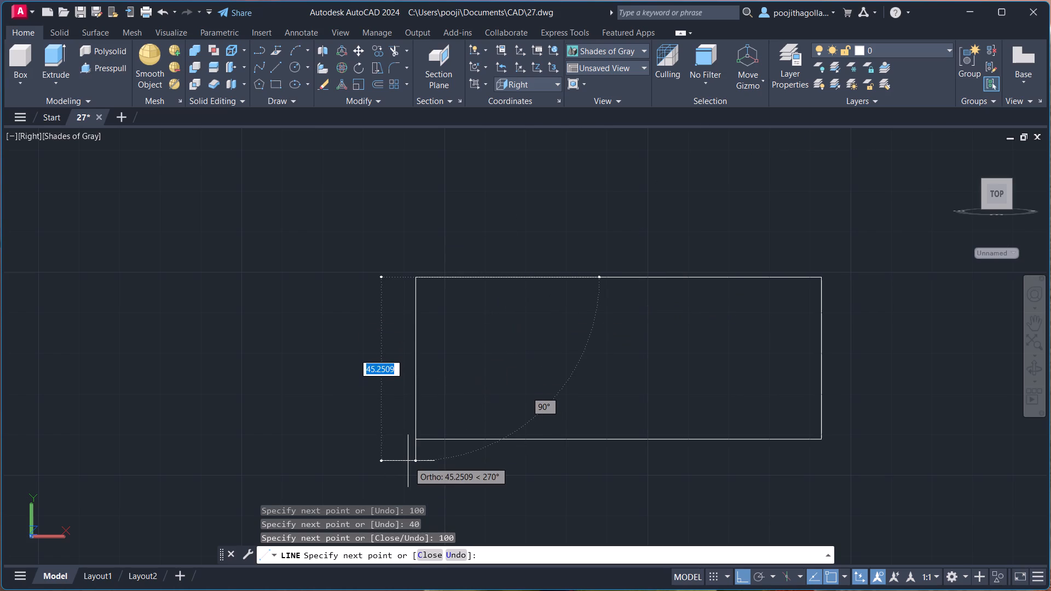
text(40)
key(Return)
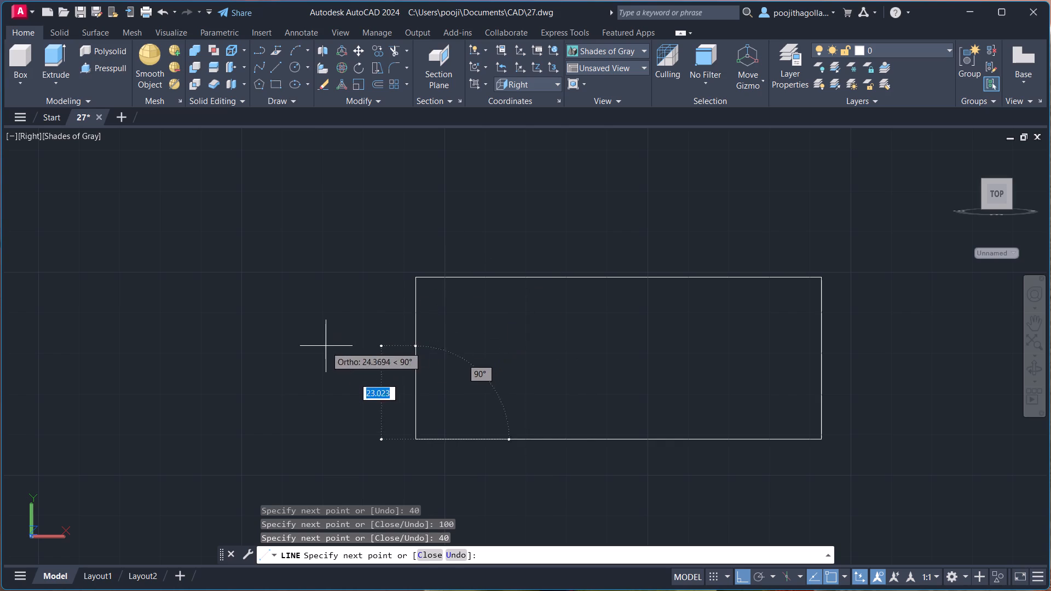
key(Escape)
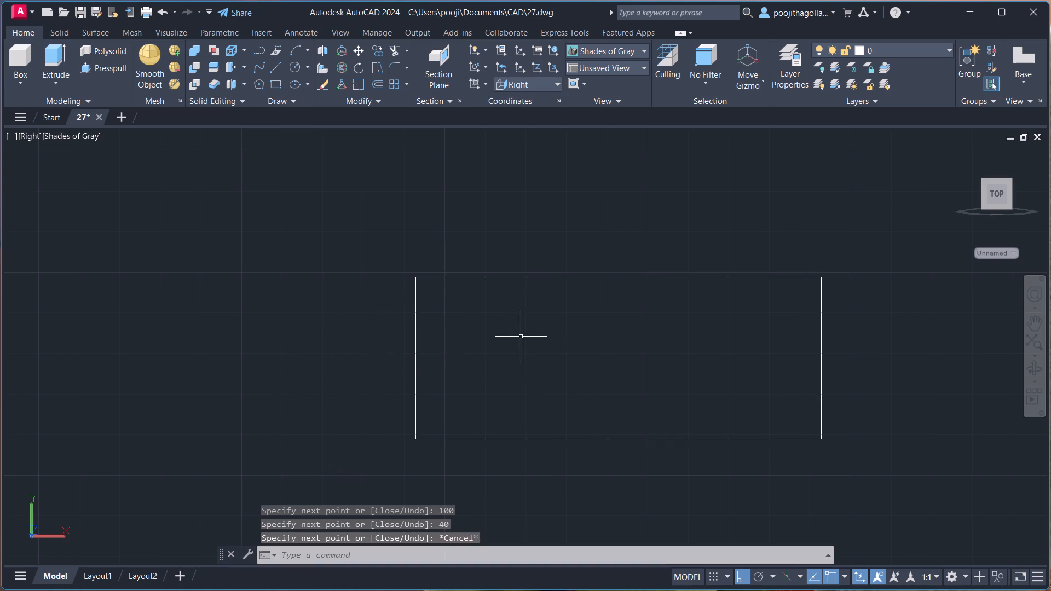
Move the 100-by-40 rectangle straight down, farther below the plate, using its bottom edge's midpoint as base point.
middle_drag(521, 337, 483, 304)
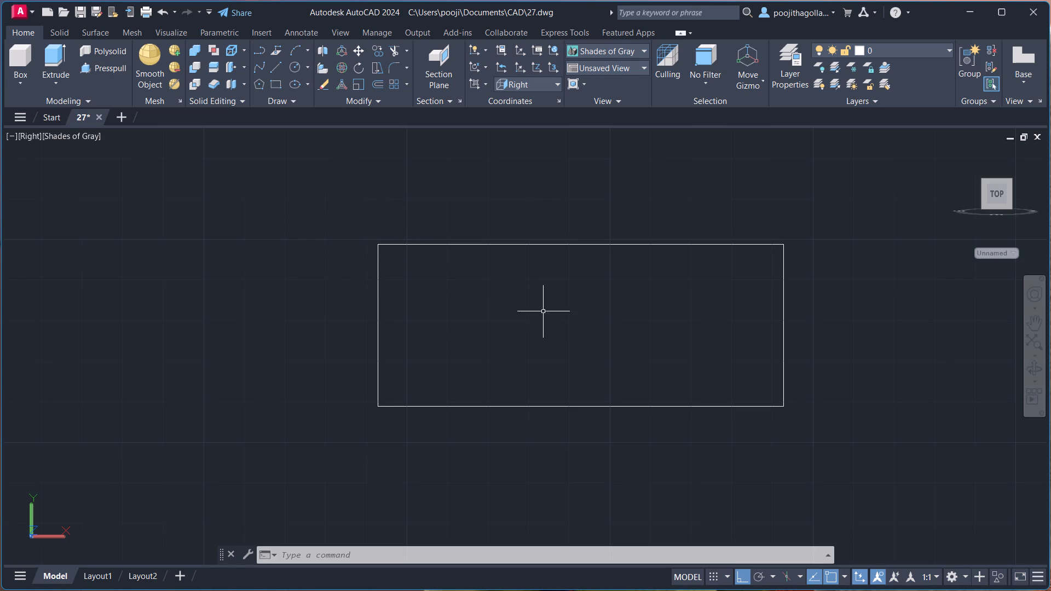
middle_drag(541, 299, 459, 363)
scroll(466, 353, down, 1)
middle_drag(466, 353, 461, 318)
scroll(472, 305, up, 2)
middle_drag(483, 310, 476, 281)
scroll(476, 281, down, 1)
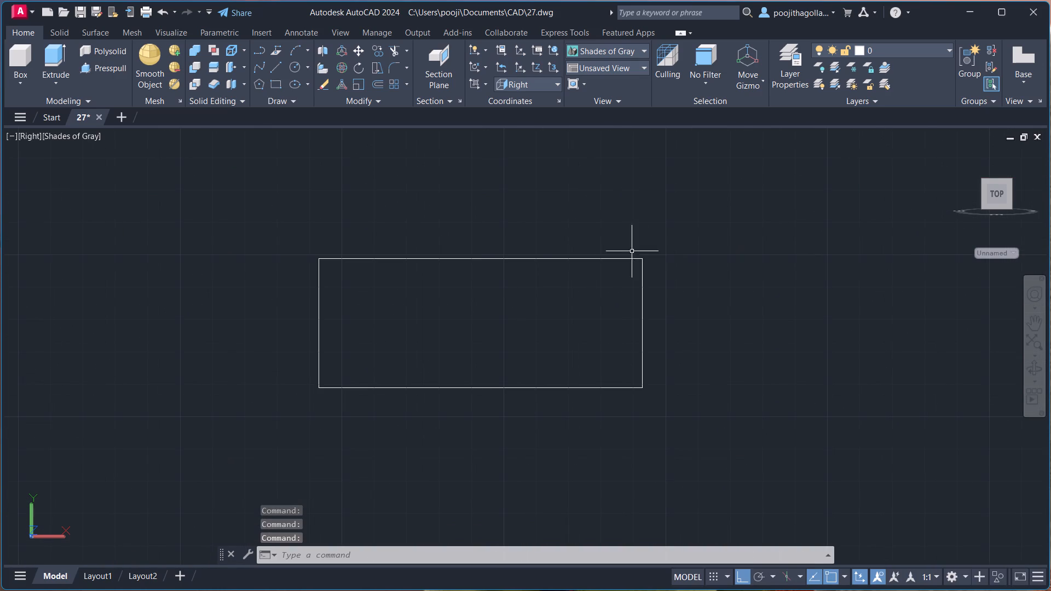
drag(679, 243, 674, 259)
click(289, 445)
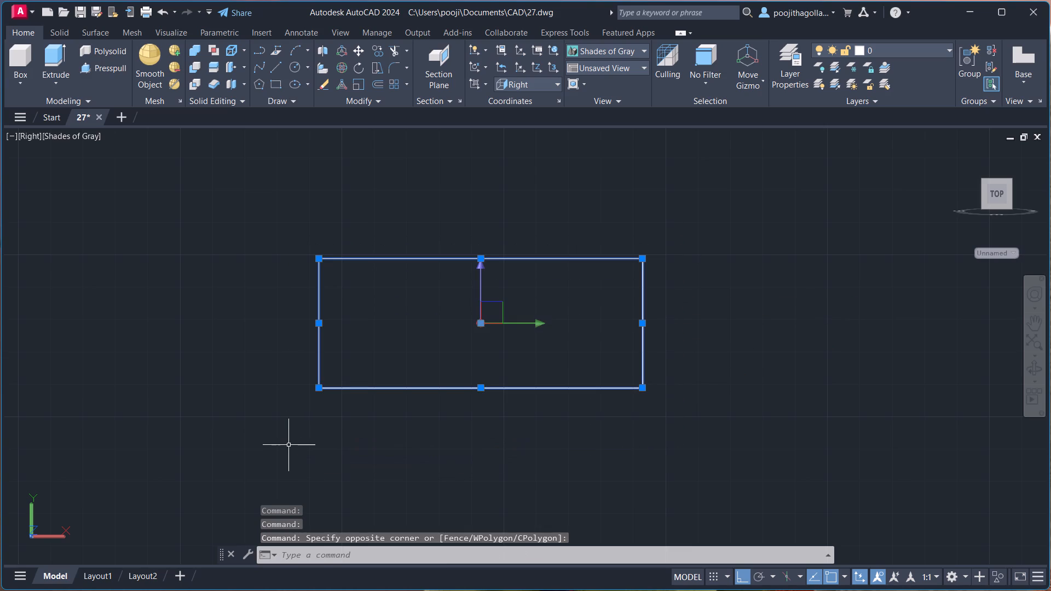
key(m)
key(Return)
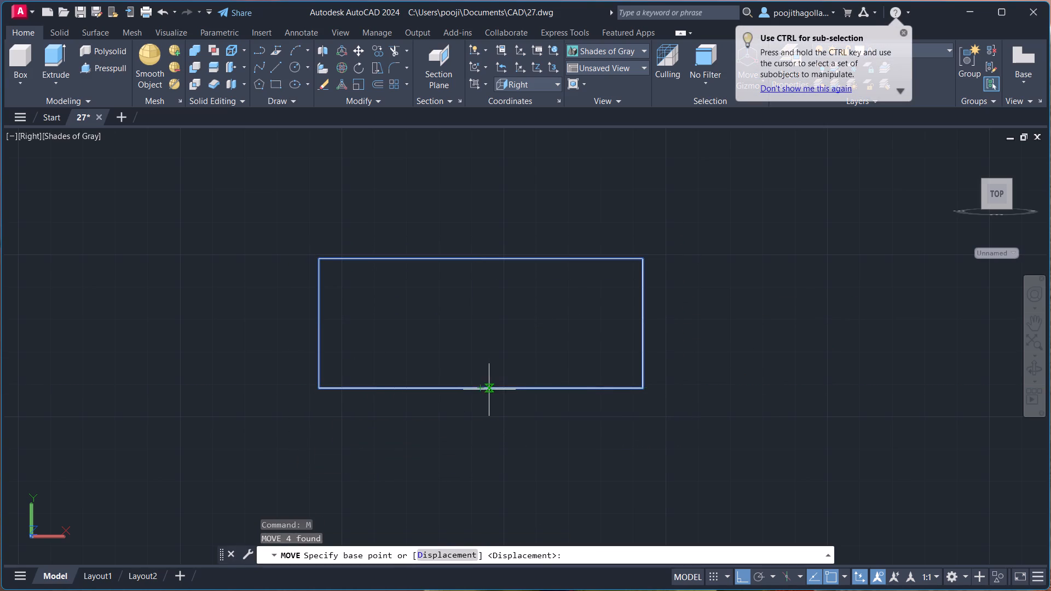
click(489, 390)
scroll(485, 437, down, 2)
middle_drag(473, 414, 478, 328)
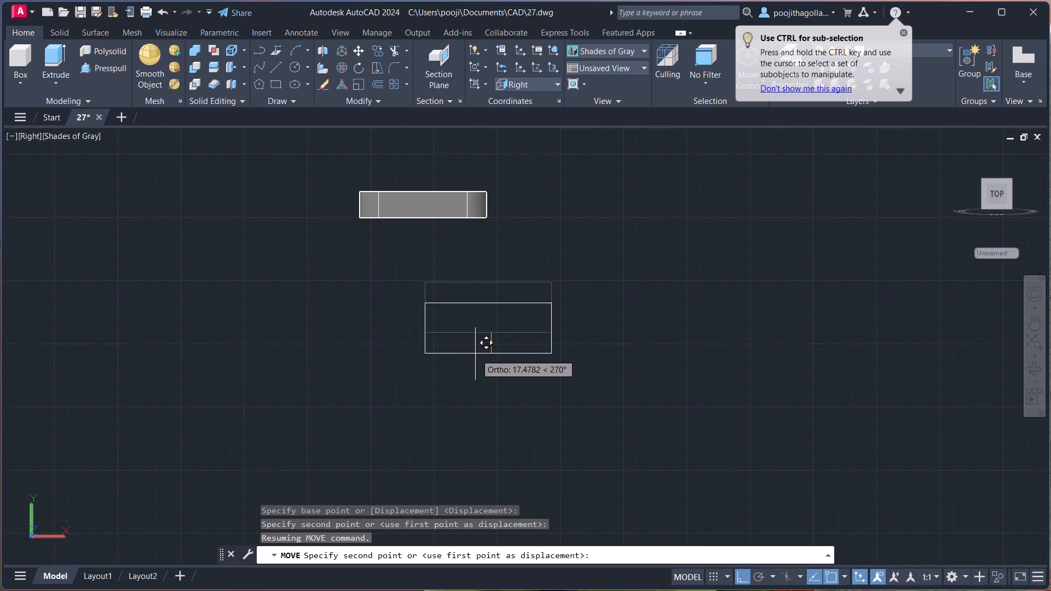
click(476, 437)
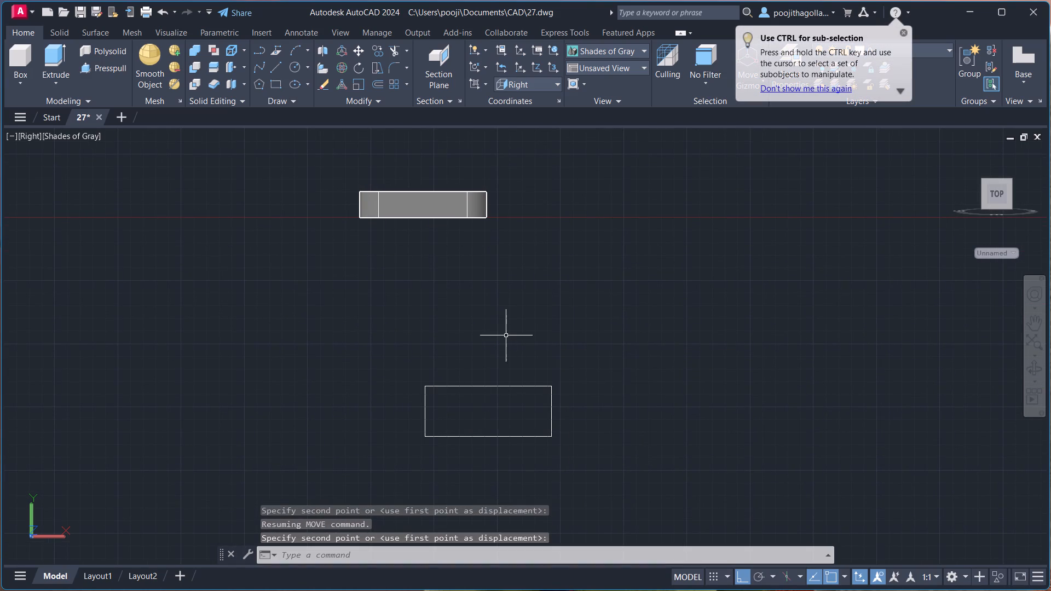
Draw a vertical line 20 long upward from the midpoint of the rectangle's top edge.
scroll(507, 369, up, 1)
middle_drag(492, 418, 492, 378)
scroll(491, 344, up, 1)
scroll(503, 393, up, 1)
middle_drag(503, 387, 495, 360)
middle_drag(496, 338, 496, 348)
scroll(497, 343, down, 1)
middle_click(498, 345)
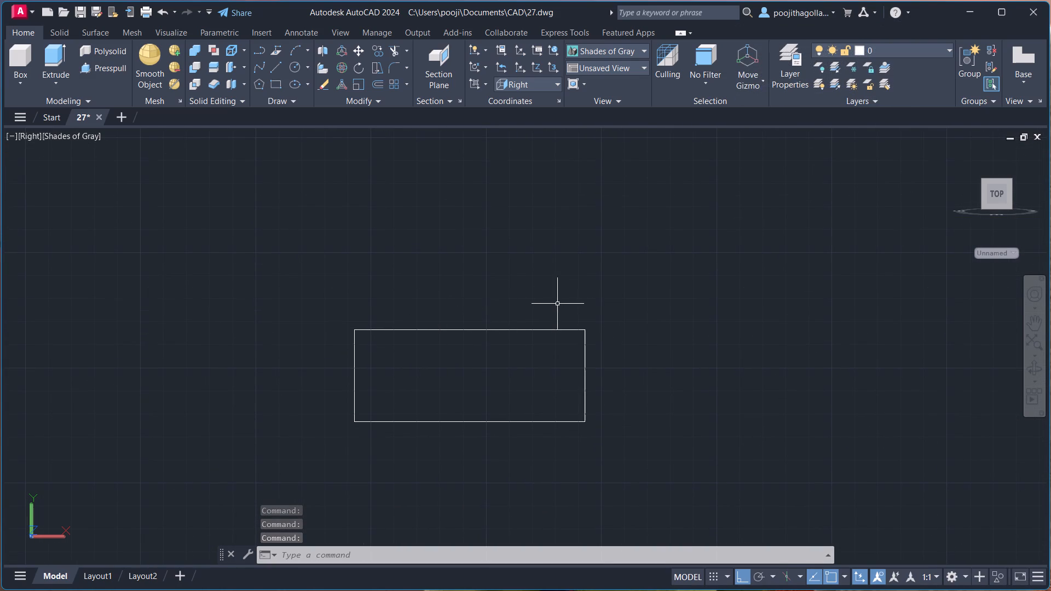
middle_drag(534, 288, 540, 311)
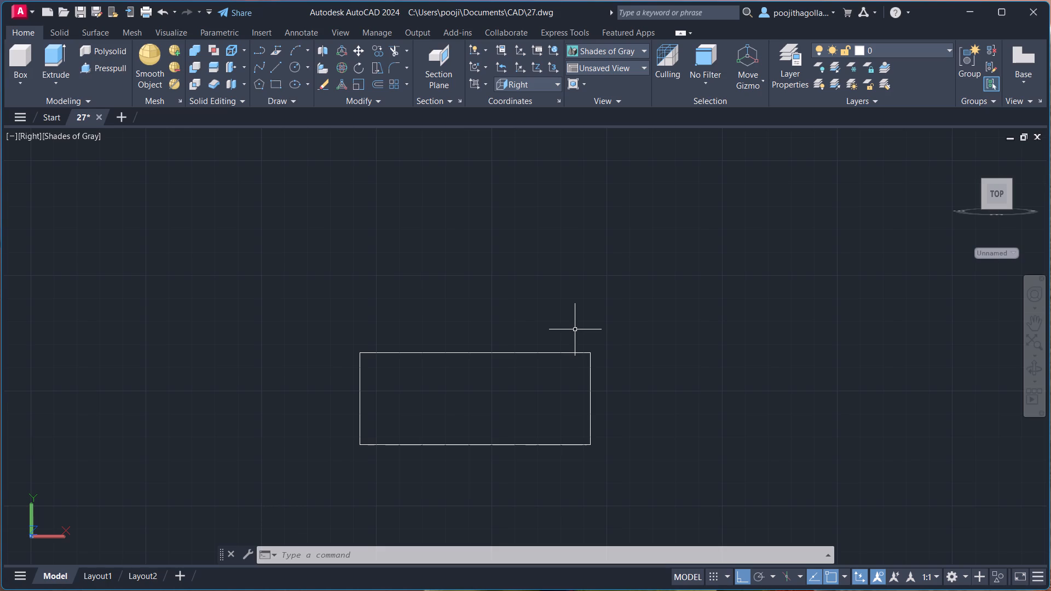
middle_drag(481, 282, 475, 315)
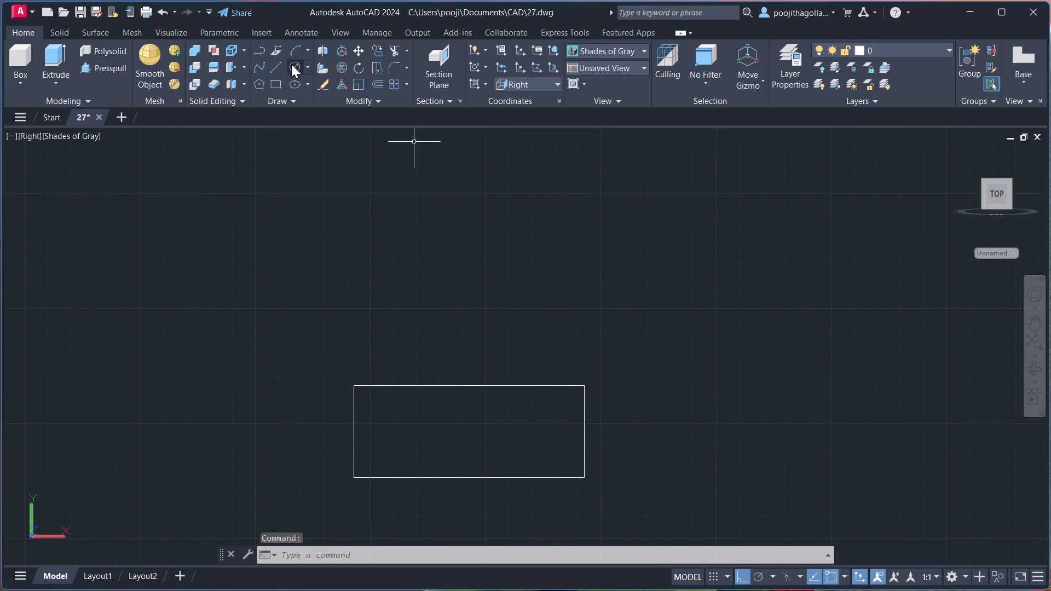
click(278, 72)
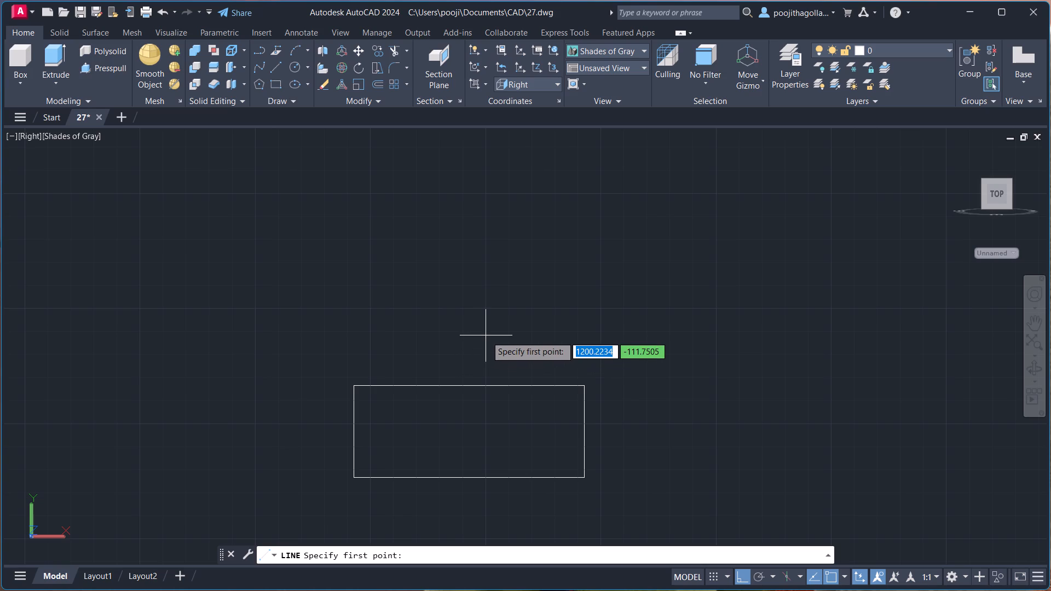
click(466, 389)
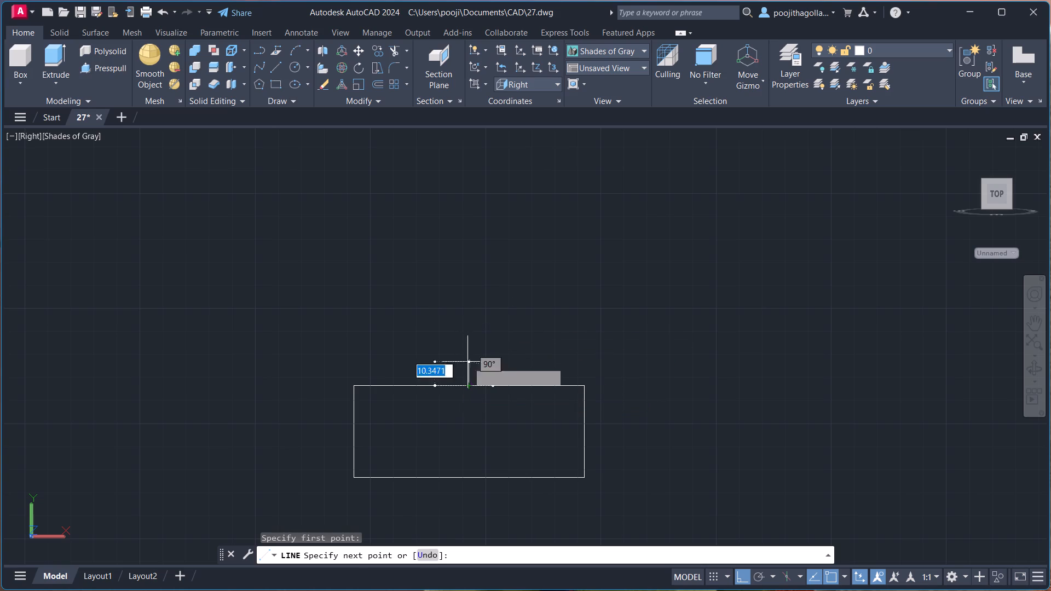
text(20)
key(Return)
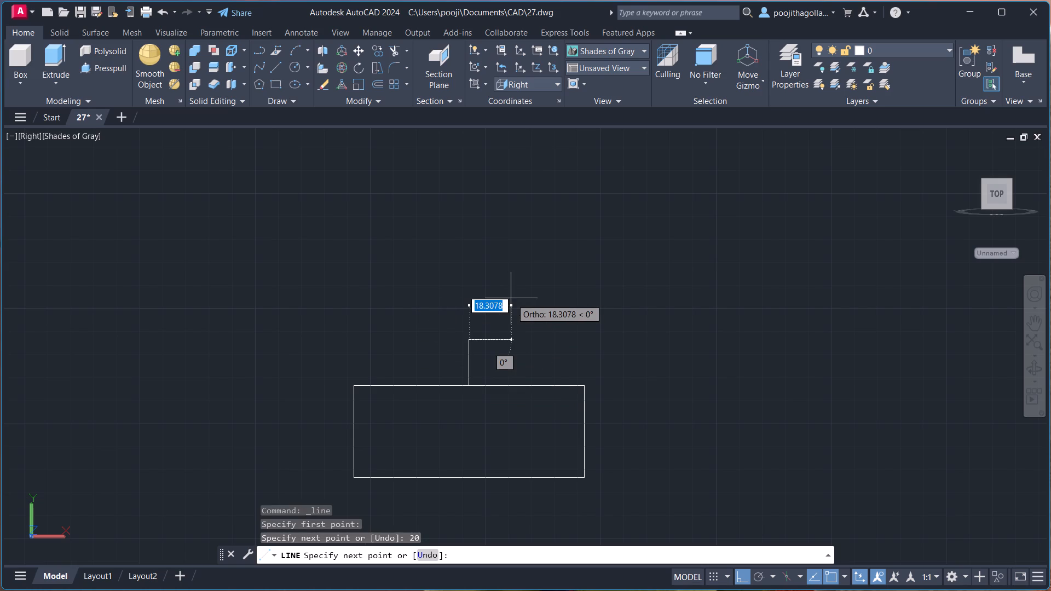
key(Escape)
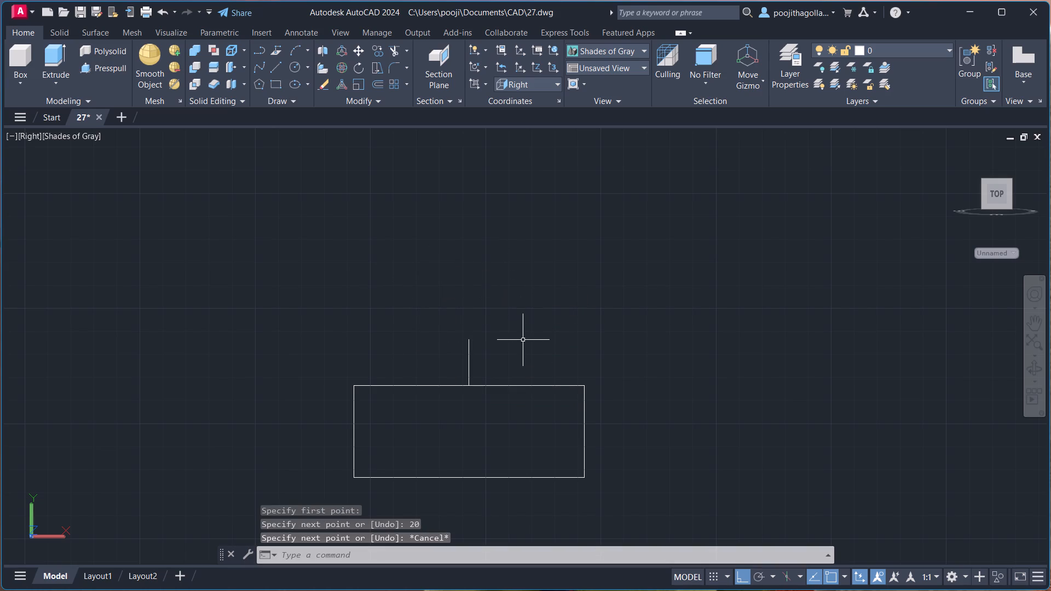
Draw a circle of radius 12 centred on the upper end of the 20 line.
middle_drag(541, 354, 546, 333)
scroll(541, 354, up, 1)
click(296, 67)
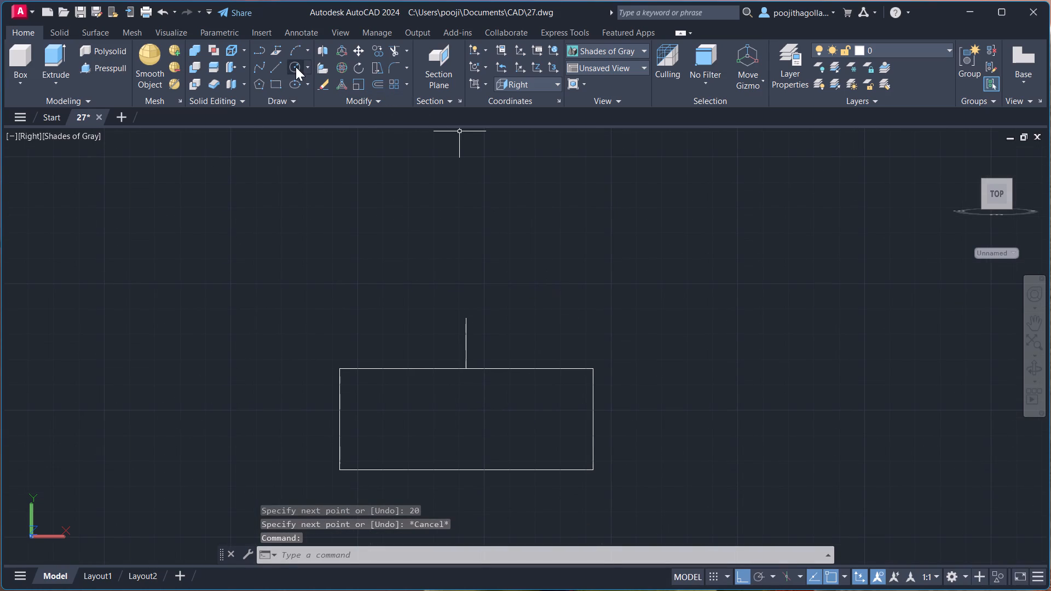
click(470, 318)
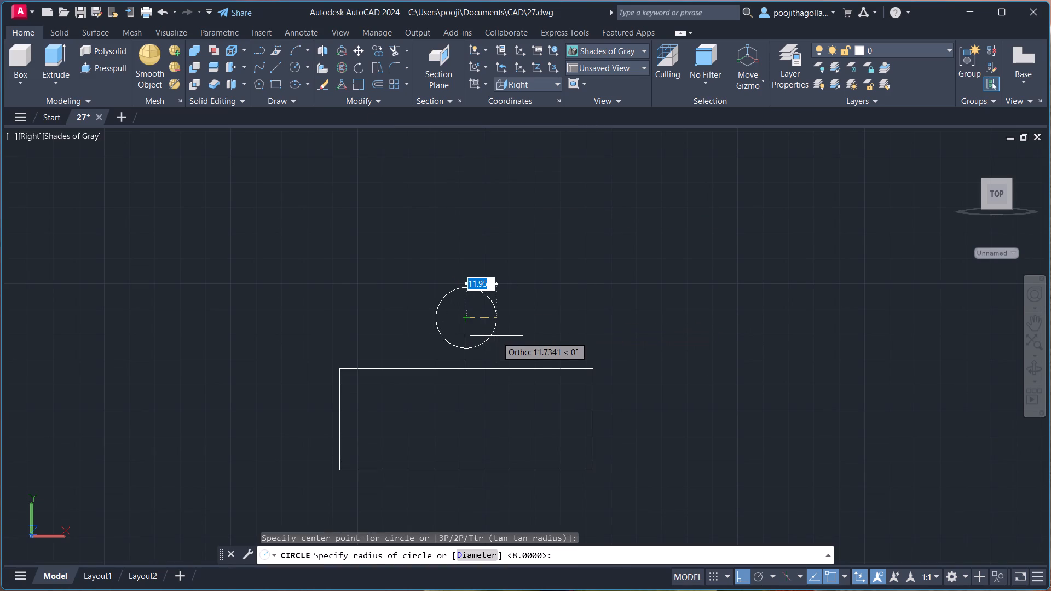
text(12)
key(Return)
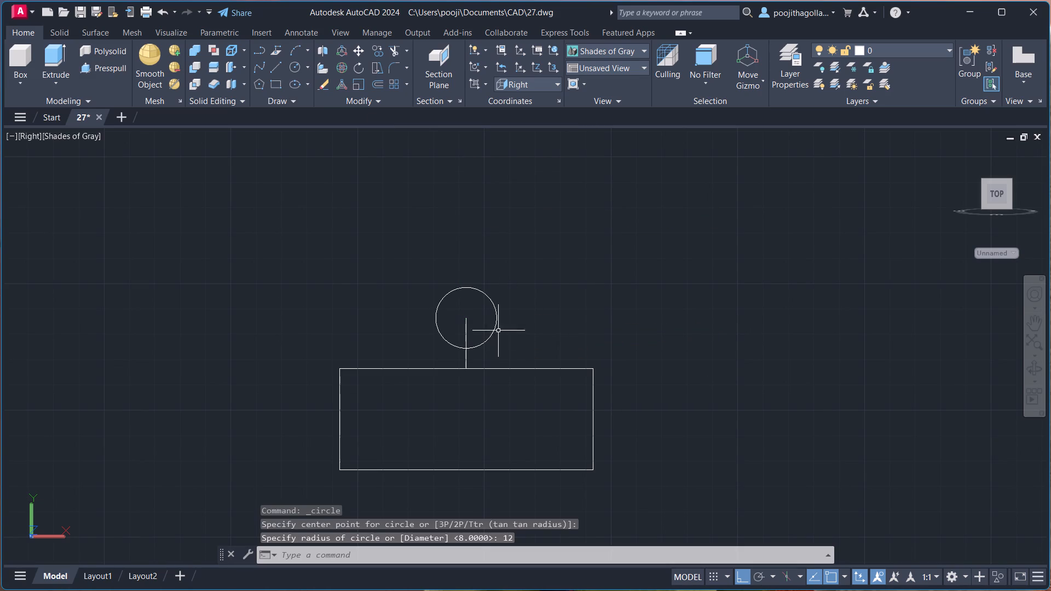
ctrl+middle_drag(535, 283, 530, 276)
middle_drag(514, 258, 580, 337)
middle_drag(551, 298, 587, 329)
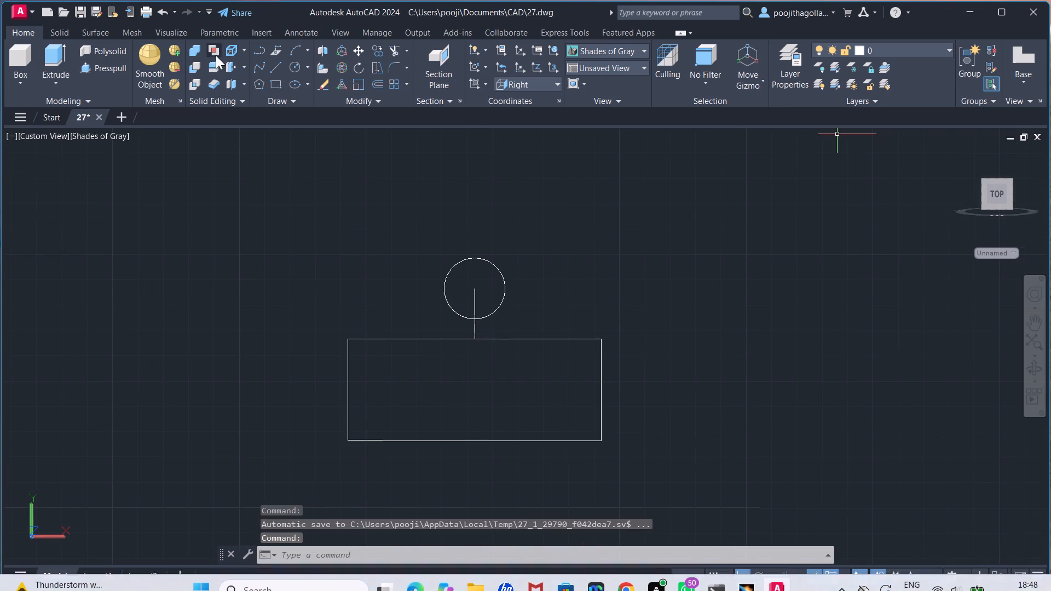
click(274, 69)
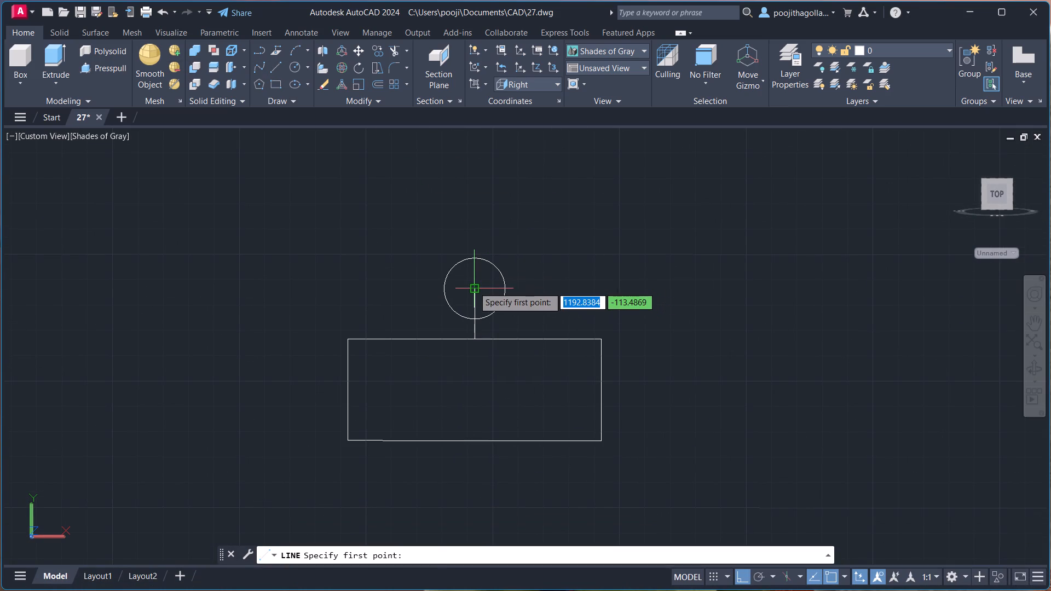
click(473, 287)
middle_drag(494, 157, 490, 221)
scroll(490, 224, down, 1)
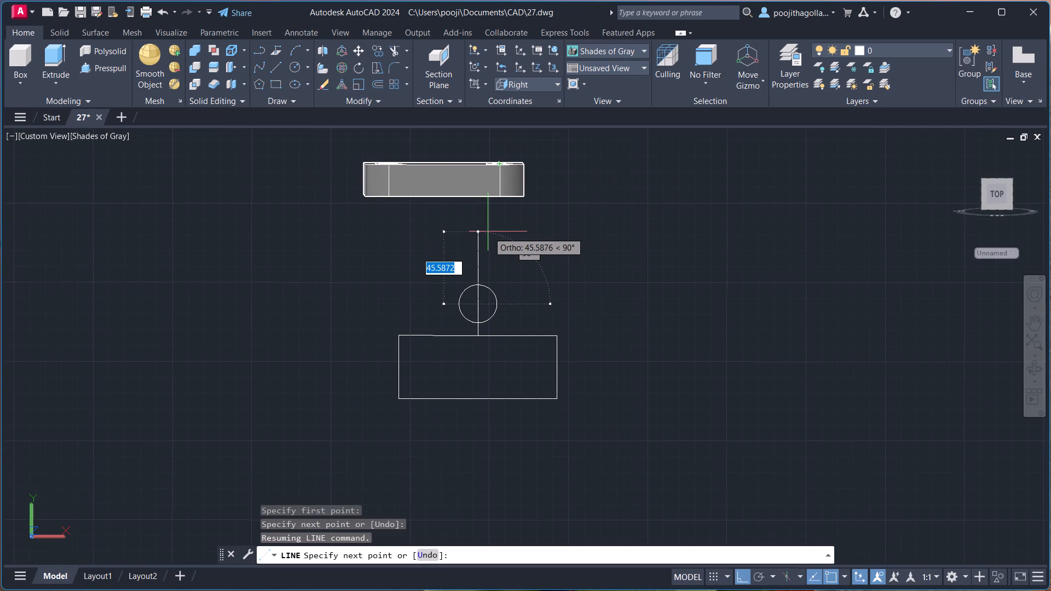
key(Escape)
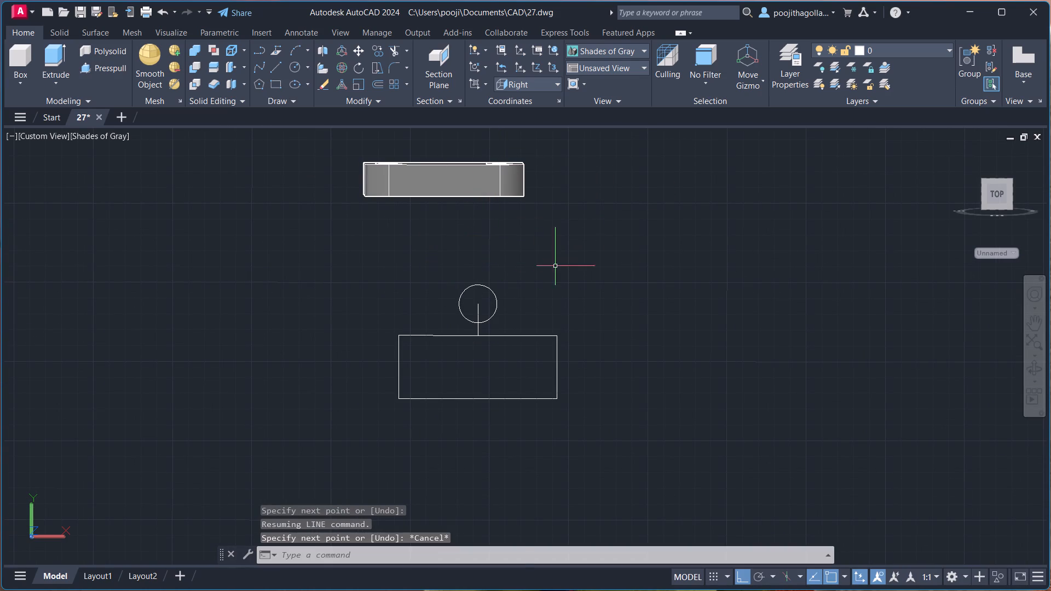
Move the rectangle, vertical line and circle together straight down, well clear of the plate, from the bottom edge's midpoint.
drag(597, 263, 592, 280)
click(367, 428)
middle_drag(468, 431, 442, 389)
key(m)
key(Return)
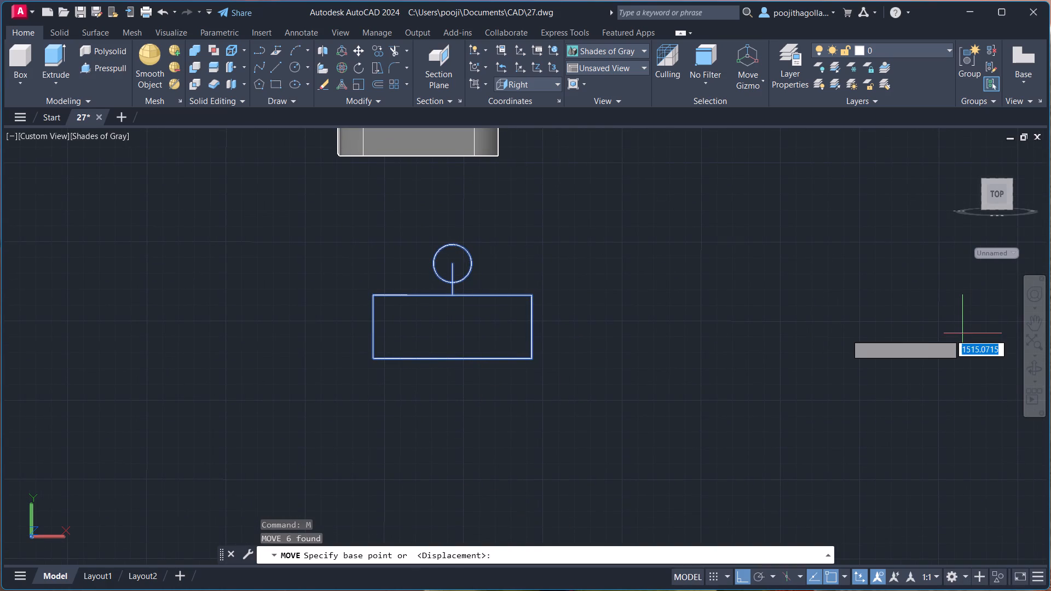
click(454, 362)
scroll(448, 405, down, 1)
middle_drag(448, 405, 461, 254)
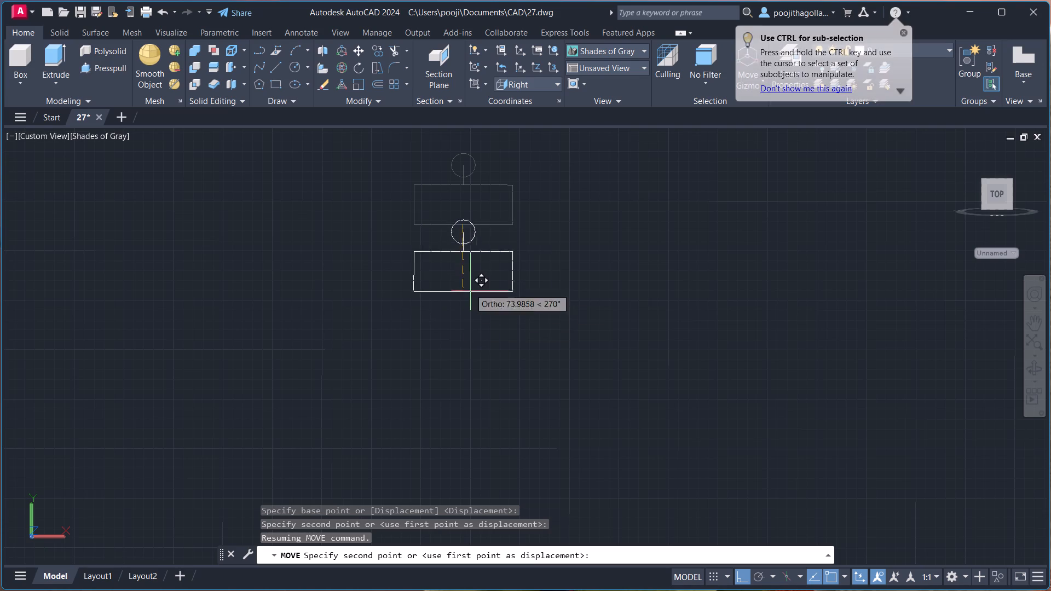
click(467, 431)
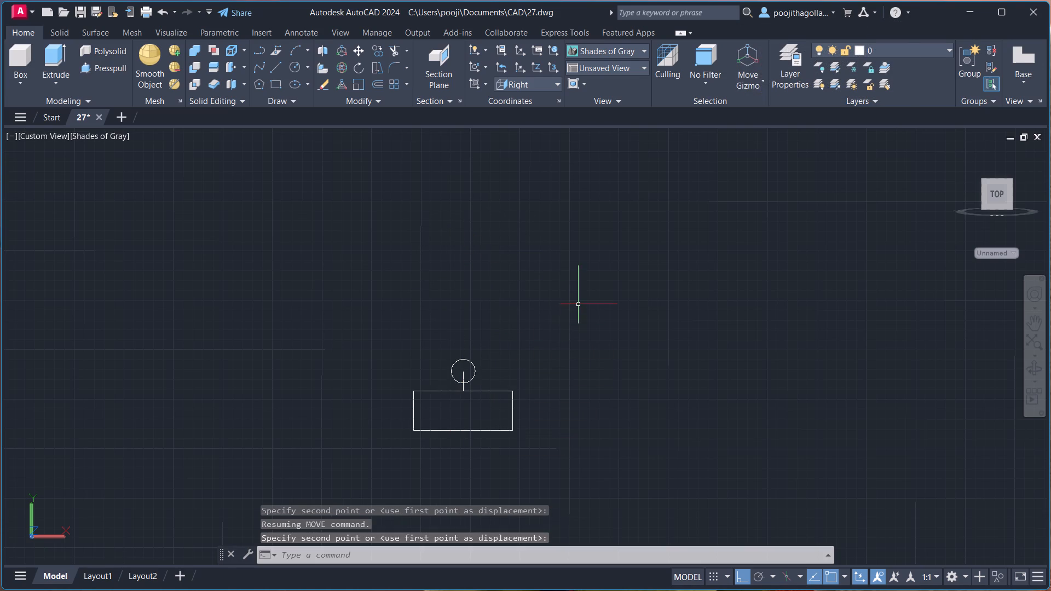
Draw a vertical line 70 long upward from the circle's centre.
scroll(468, 404, up, 3)
middle_drag(463, 377, 461, 375)
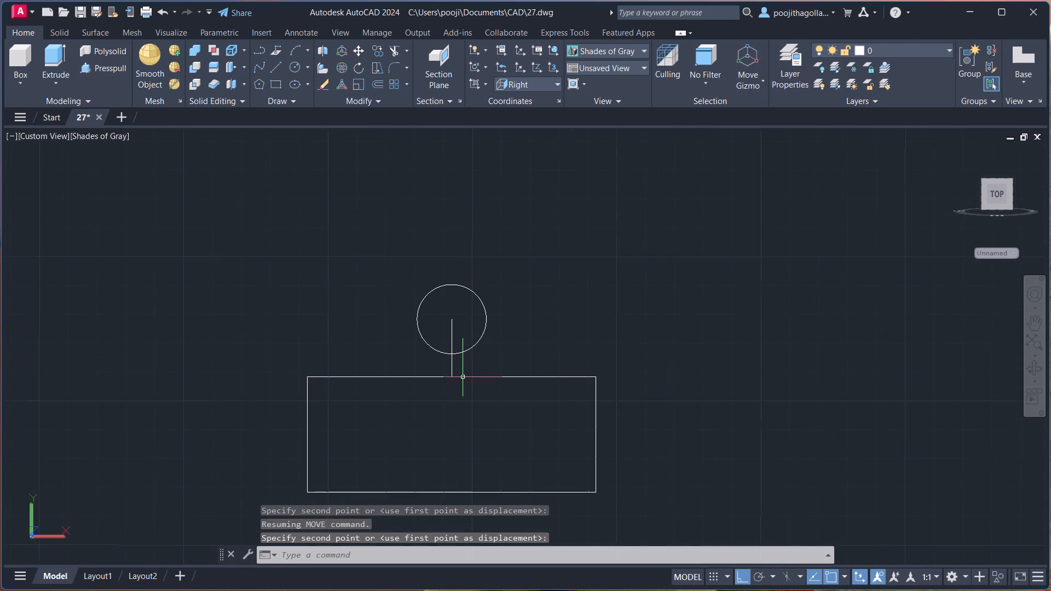
middle_drag(461, 375, 464, 345)
scroll(457, 333, down, 1)
middle_click(457, 338)
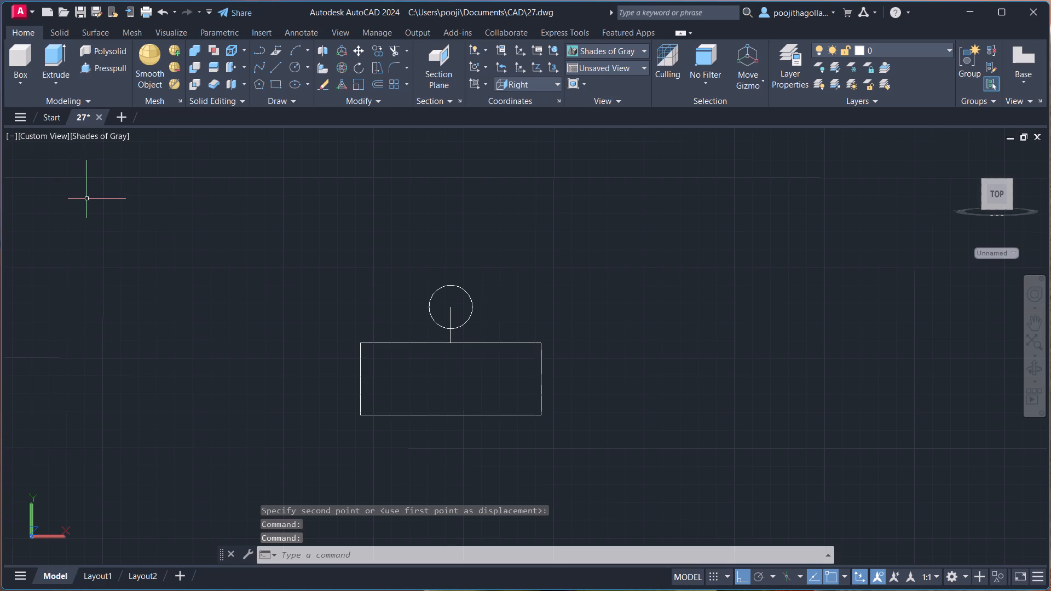
click(280, 69)
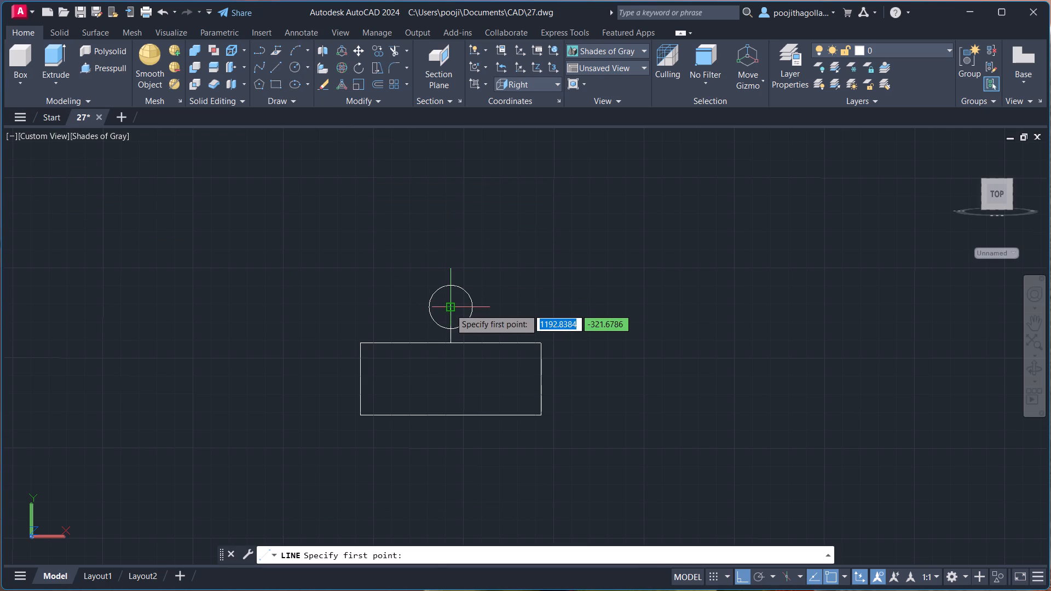
click(450, 309)
middle_drag(461, 167, 456, 192)
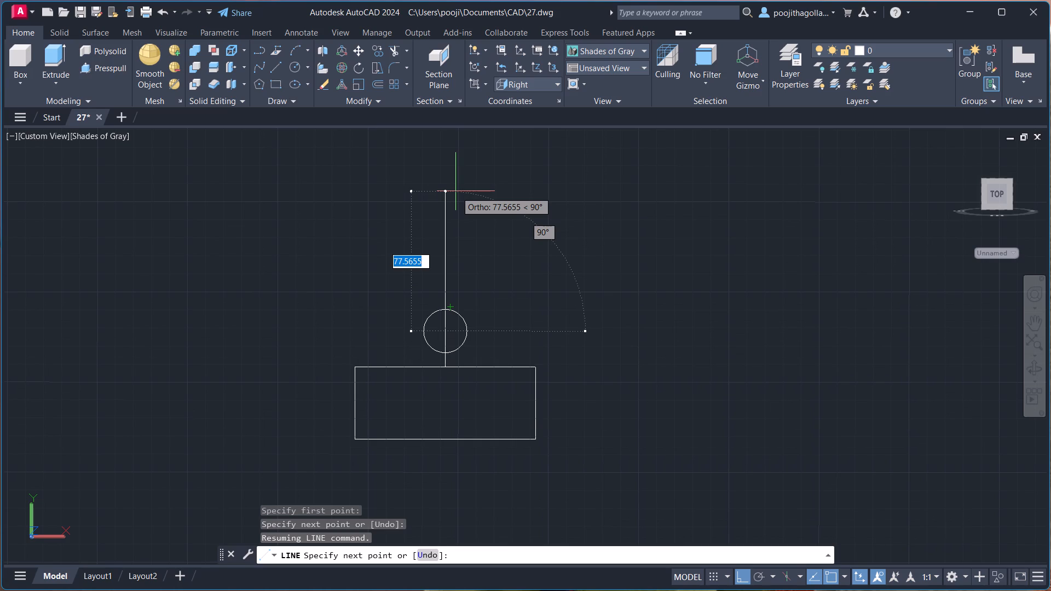
text(70)
key(Return)
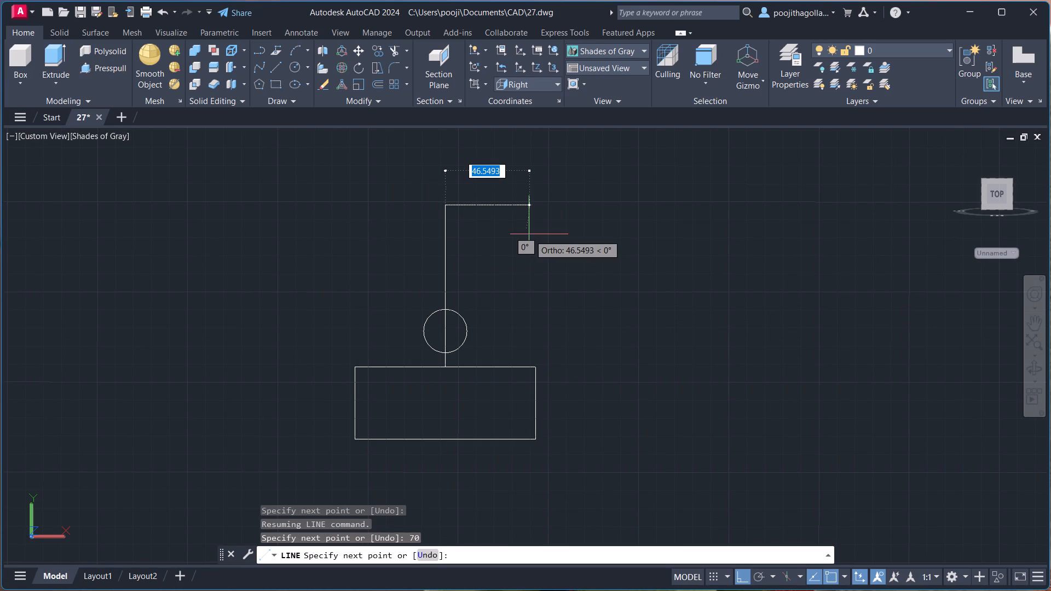
key(Escape)
Copy the radius 12 circle from its centre to the upper end of the 70 line.
click(467, 325)
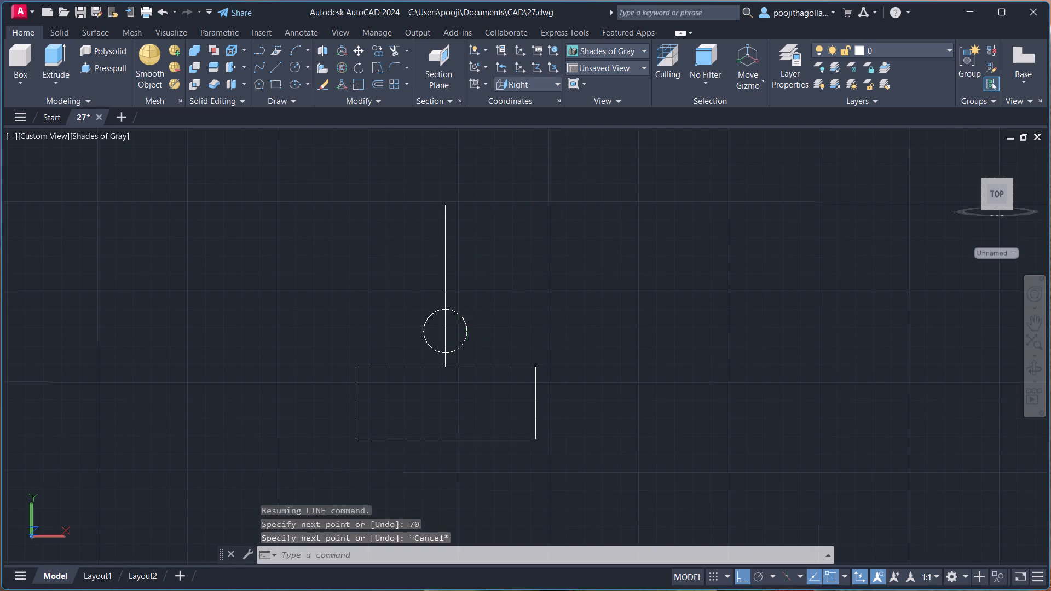
text(co)
key(Return)
click(446, 334)
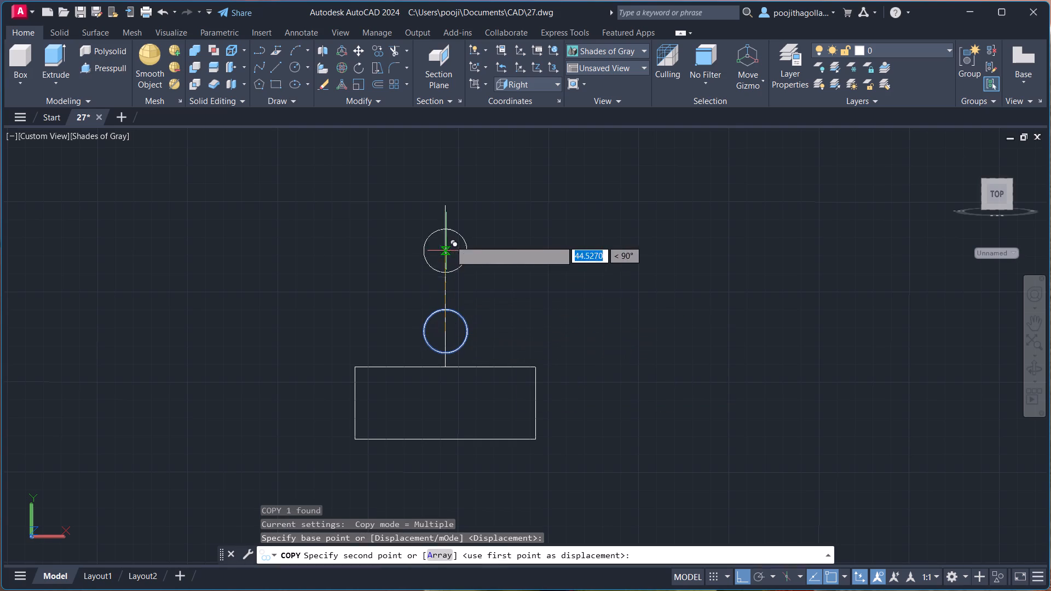
click(447, 207)
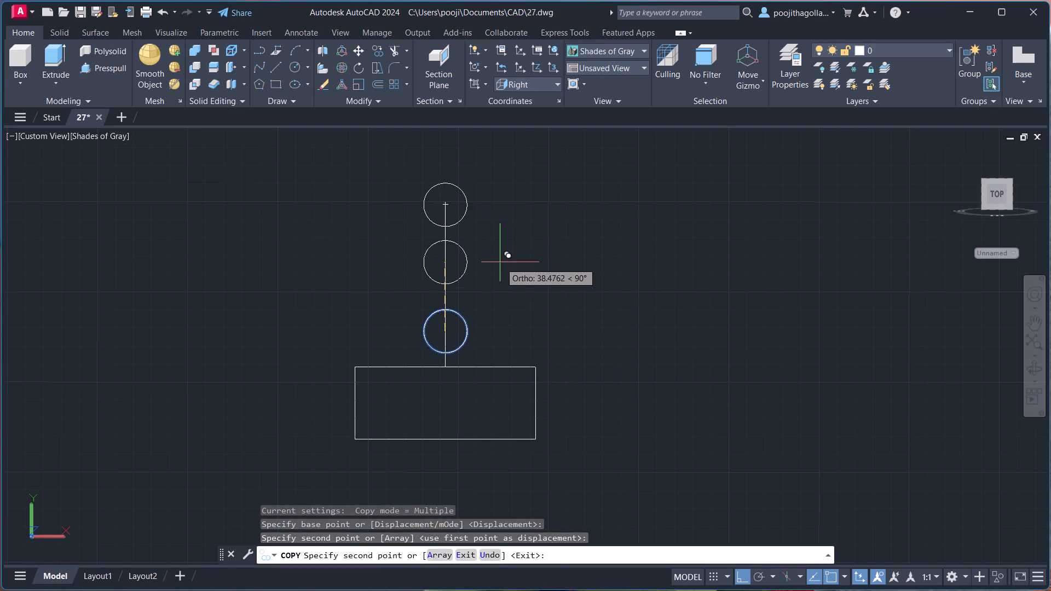
Draw two vertical lines joining the right-hand and the left-hand quadrants of the two radius 12 circles.
key(Escape)
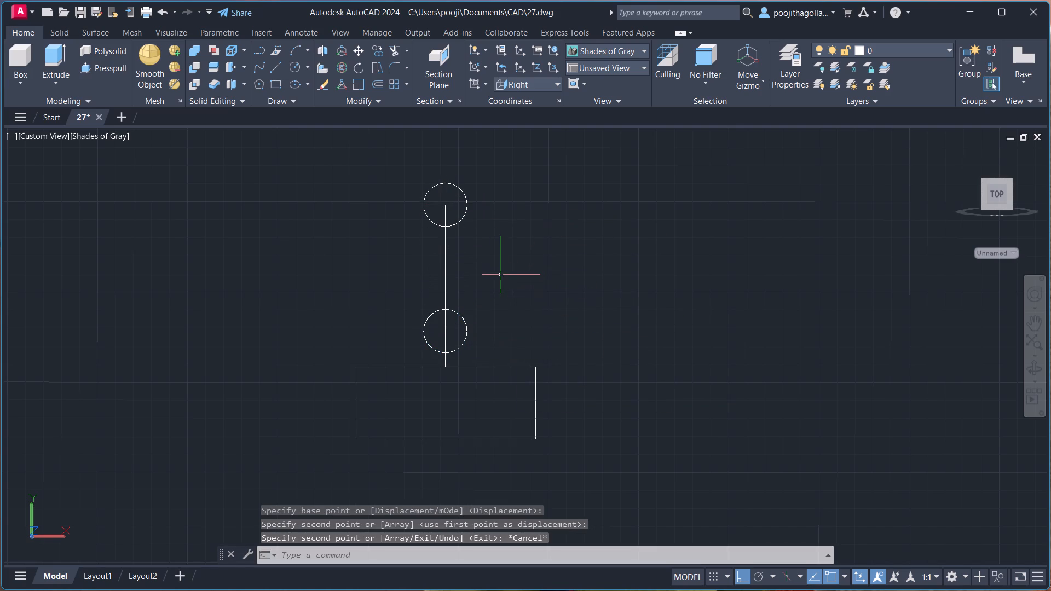
key(l)
key(Return)
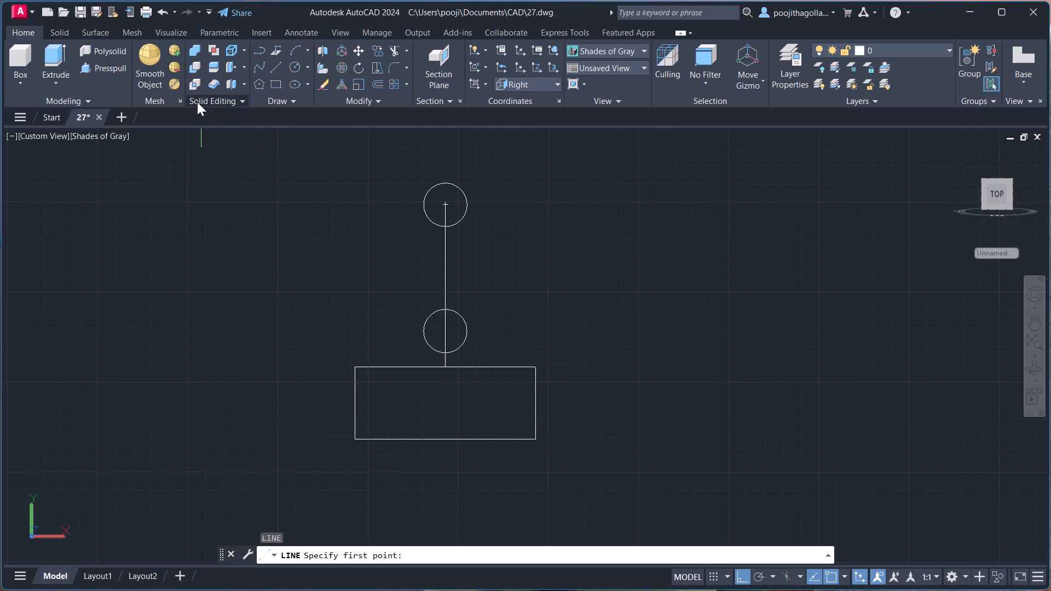
click(465, 207)
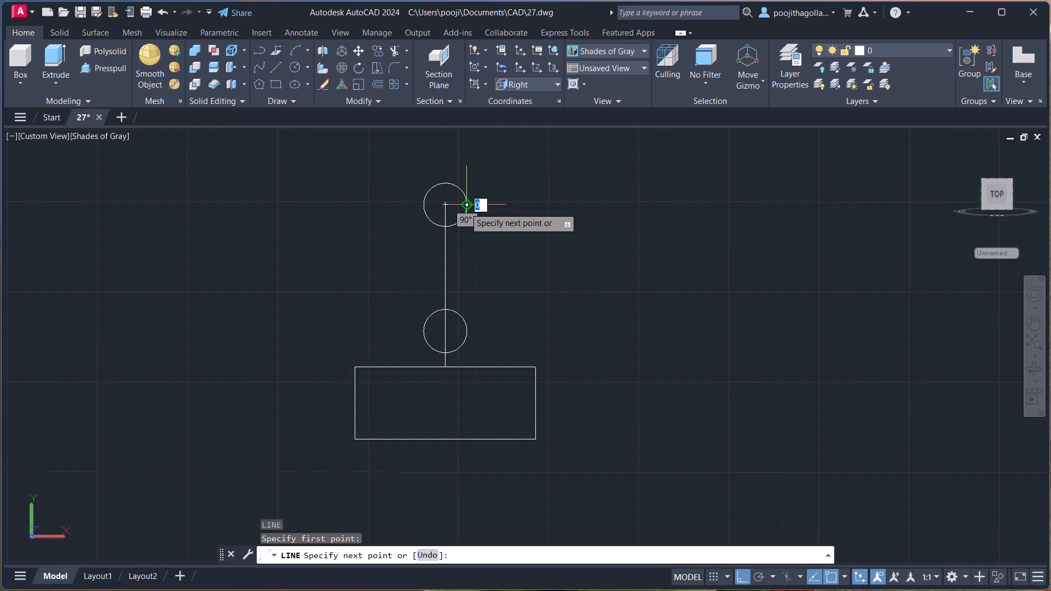
click(466, 333)
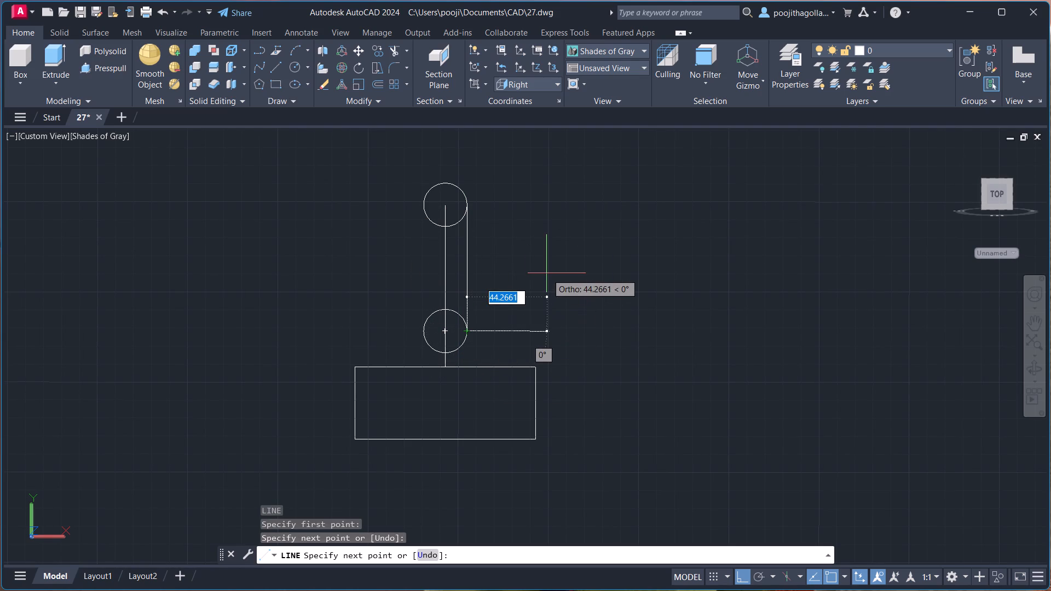
key(Escape)
click(280, 69)
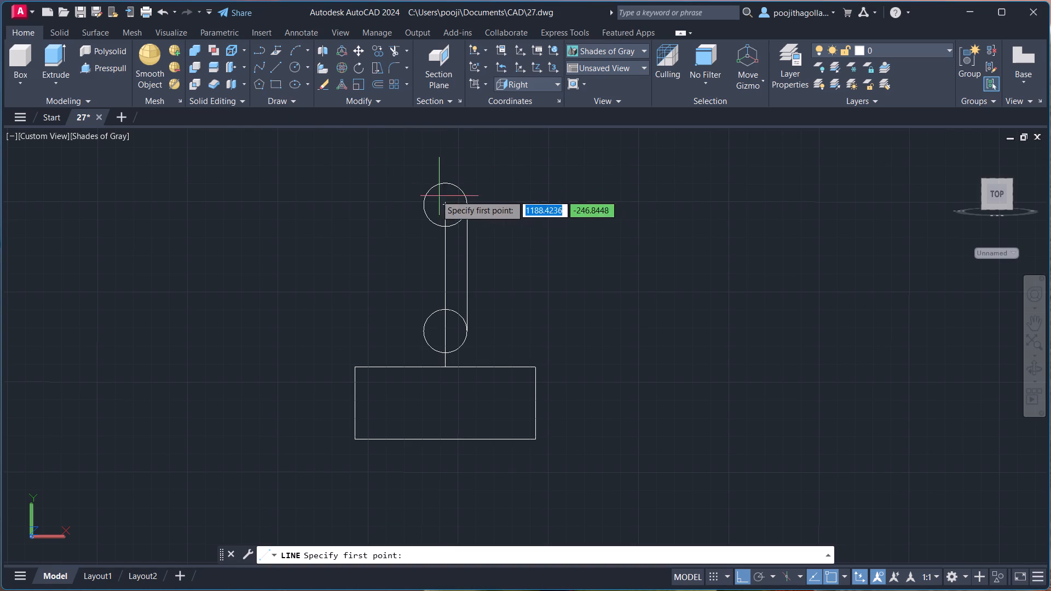
click(421, 203)
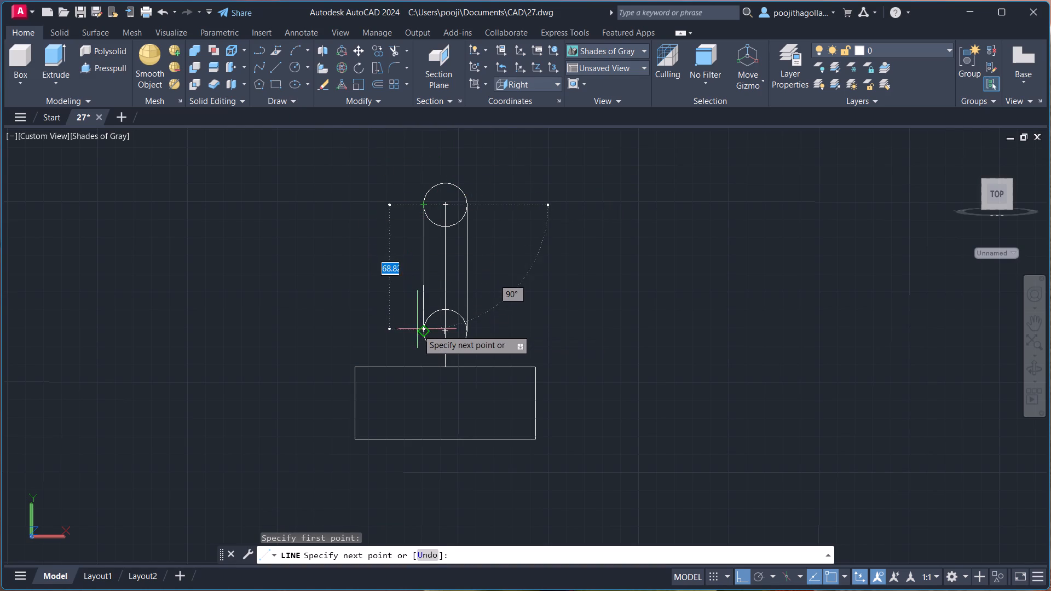
click(421, 335)
key(Escape)
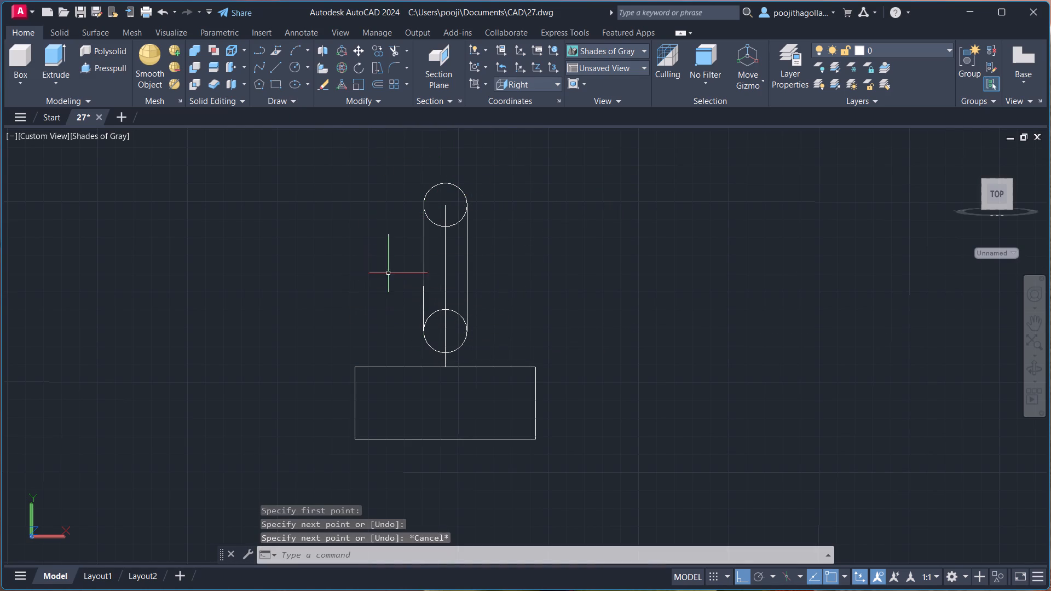
Delete the vertical centre line between the two circle centres.
scroll(468, 281, up, 1)
drag(449, 262, 446, 267)
click(425, 291)
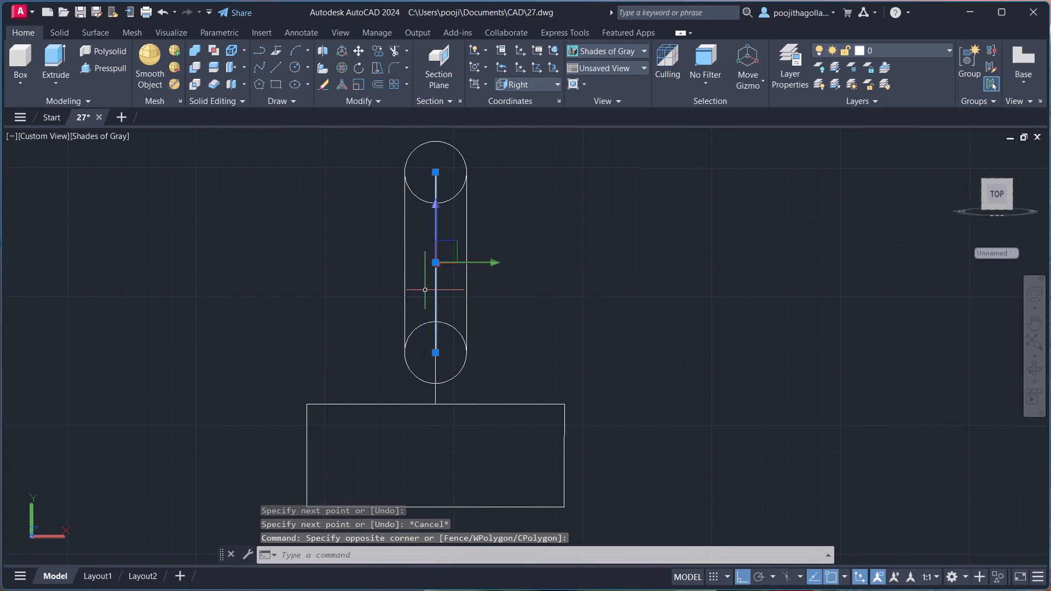
key(Delete)
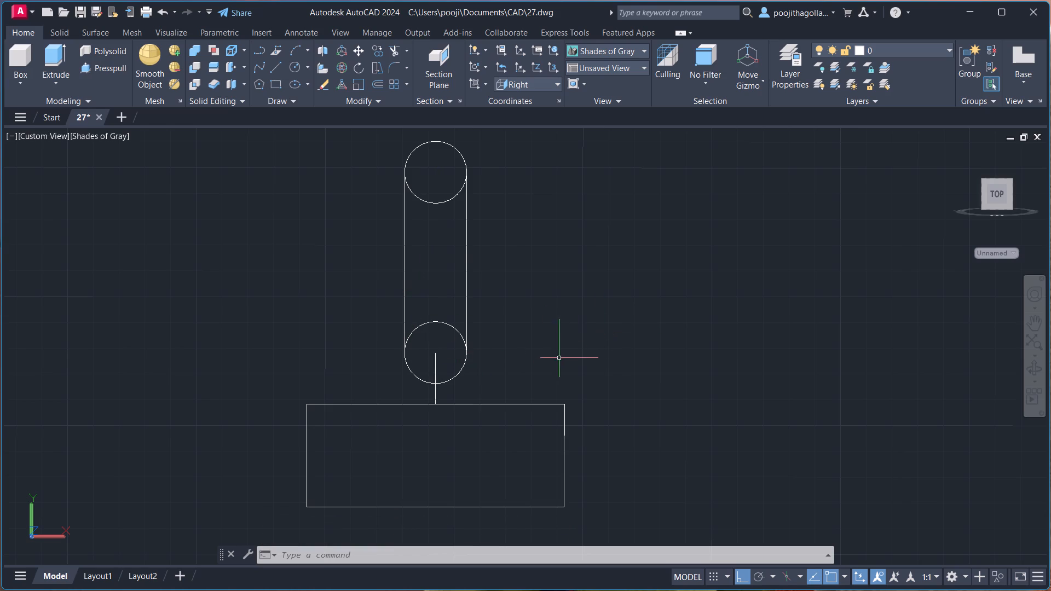
Draw a line segment 20 long inward along the rectangle's top edge from its upper right corner.
middle_drag(515, 357, 527, 351)
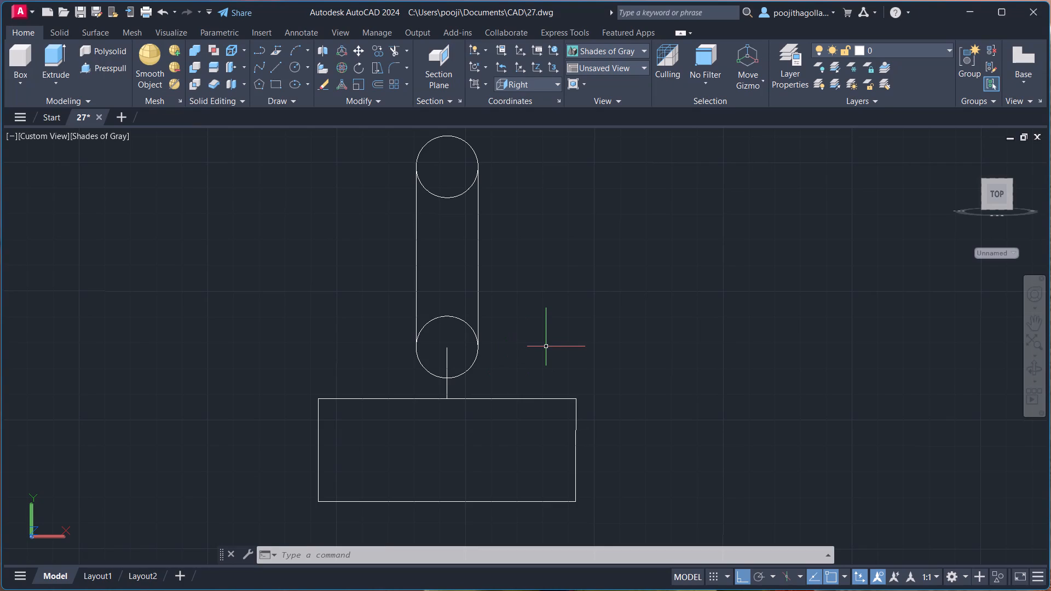
key(l)
key(Return)
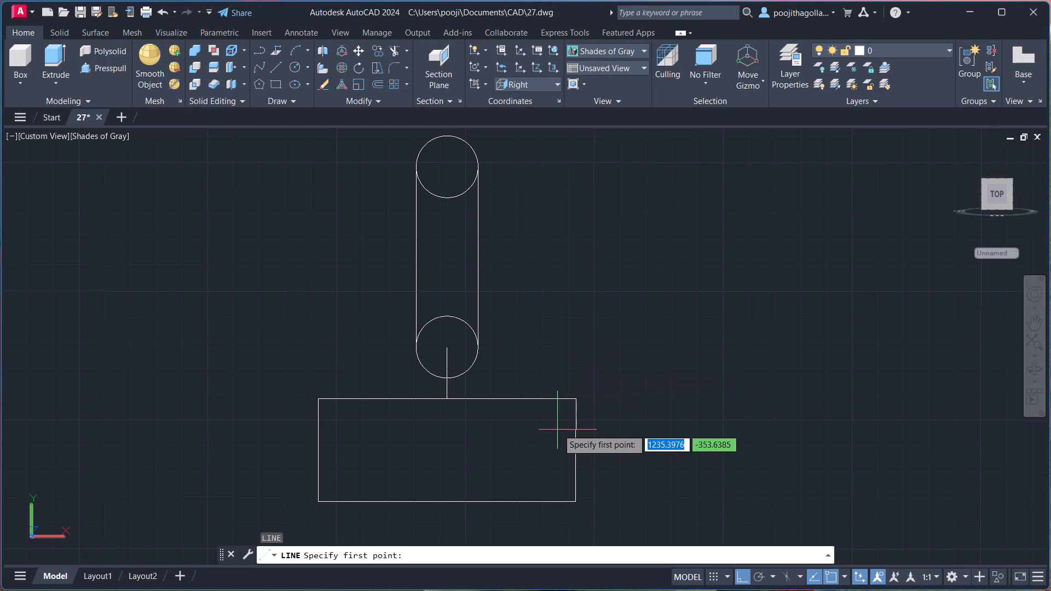
click(576, 398)
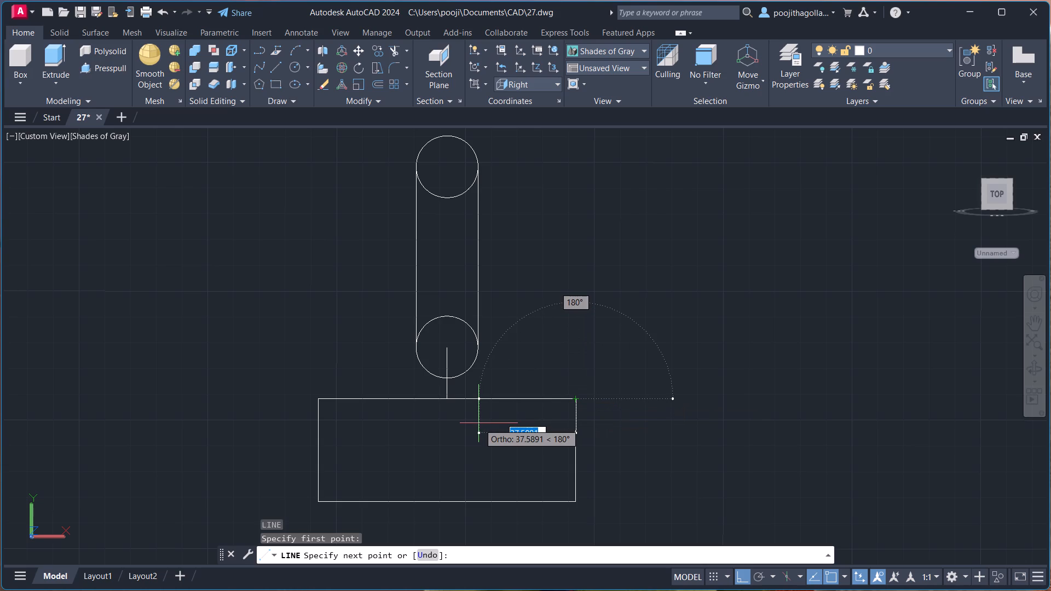
text(20)
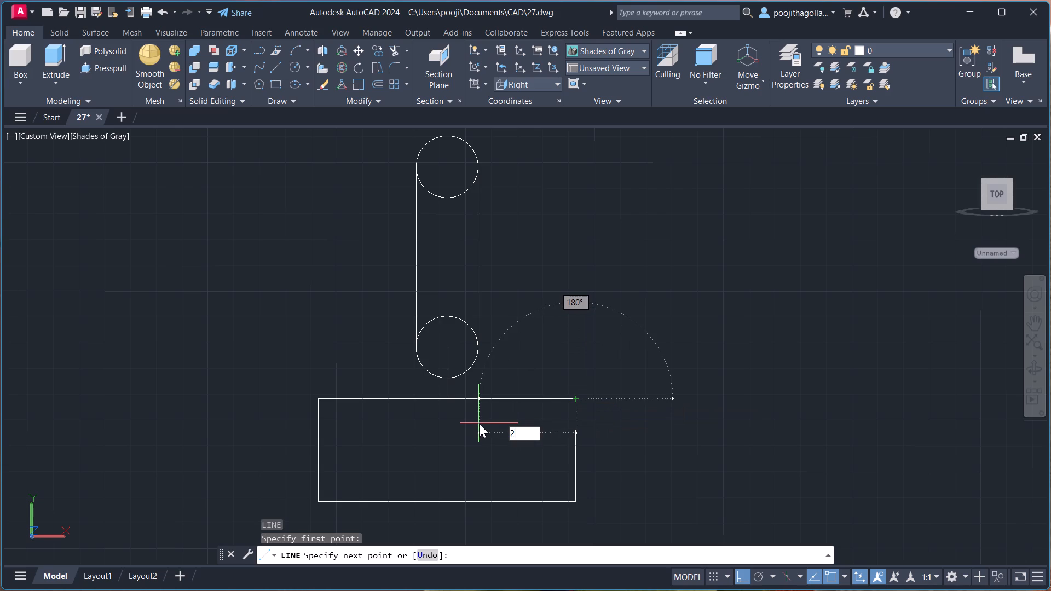
key(Return)
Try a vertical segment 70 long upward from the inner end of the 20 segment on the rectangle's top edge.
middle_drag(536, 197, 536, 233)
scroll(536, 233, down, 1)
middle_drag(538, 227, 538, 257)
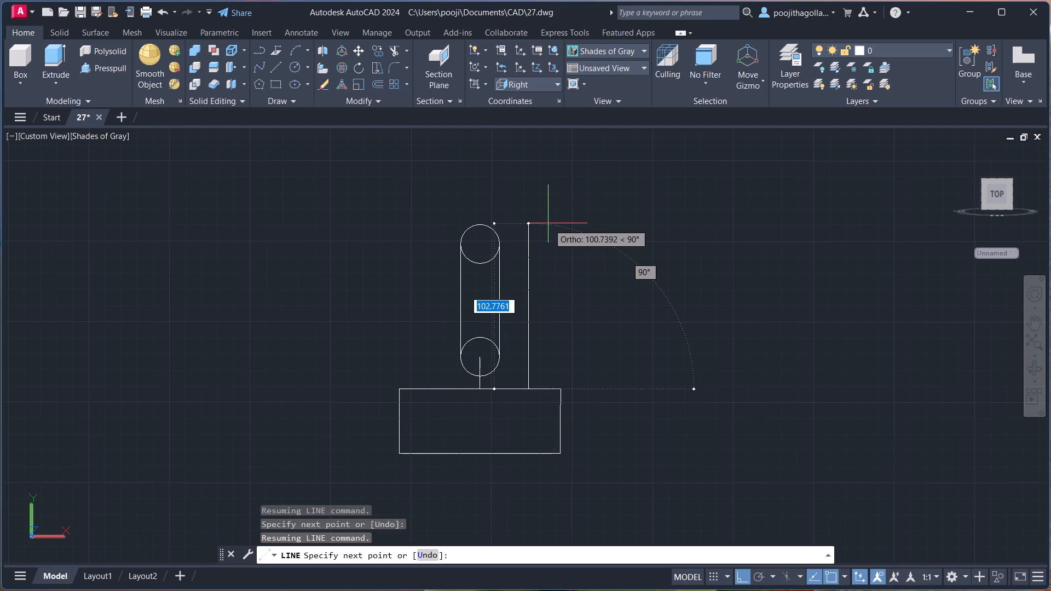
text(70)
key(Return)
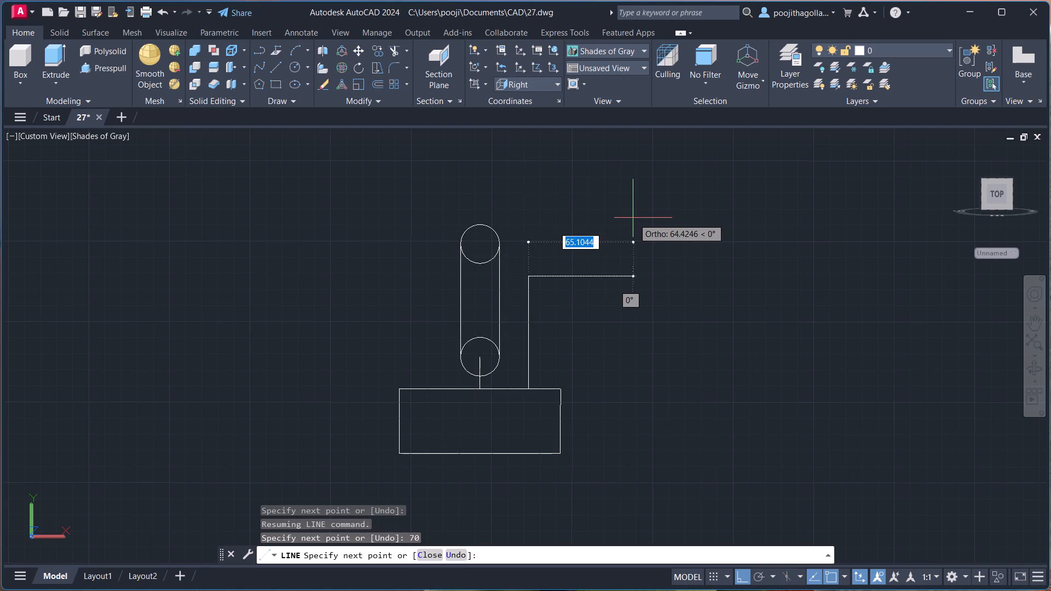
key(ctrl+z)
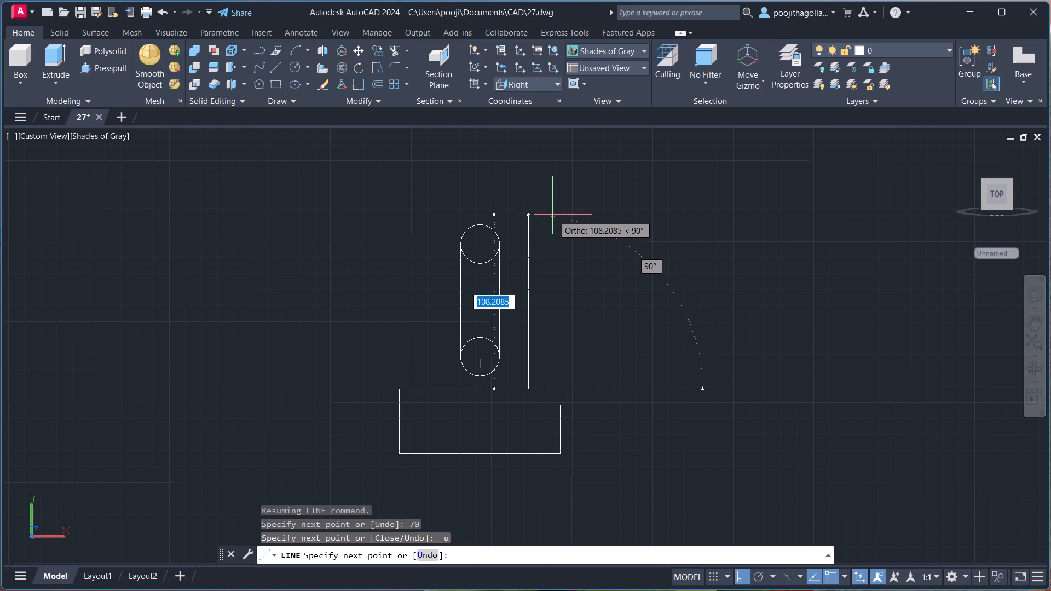
Draw a vertical segment 90 long upward from the inner end of the 20 segment on the rectangle's top edge.
text(90)
key(Return)
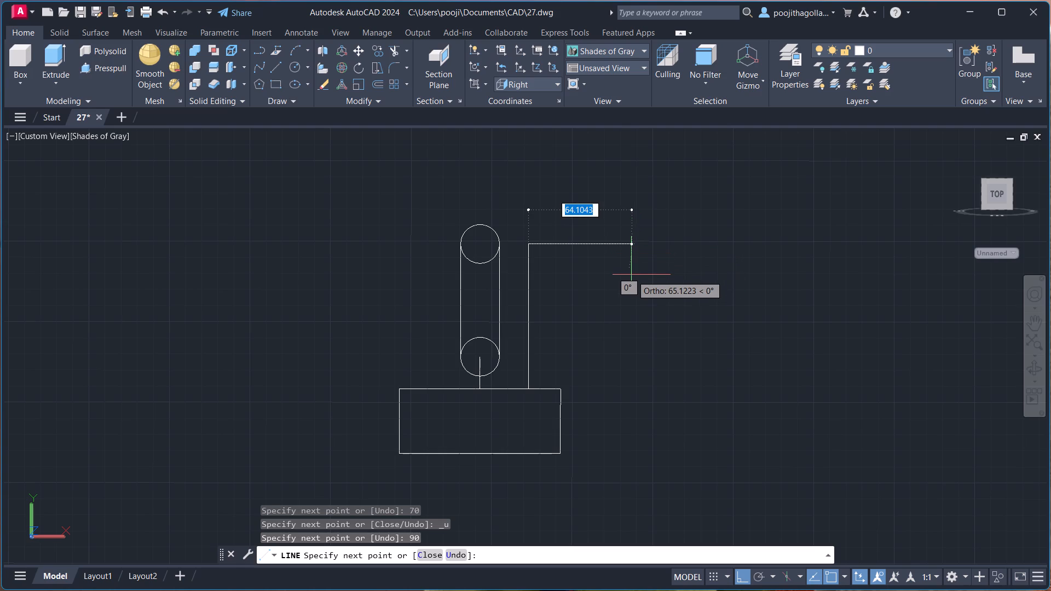
key(Escape)
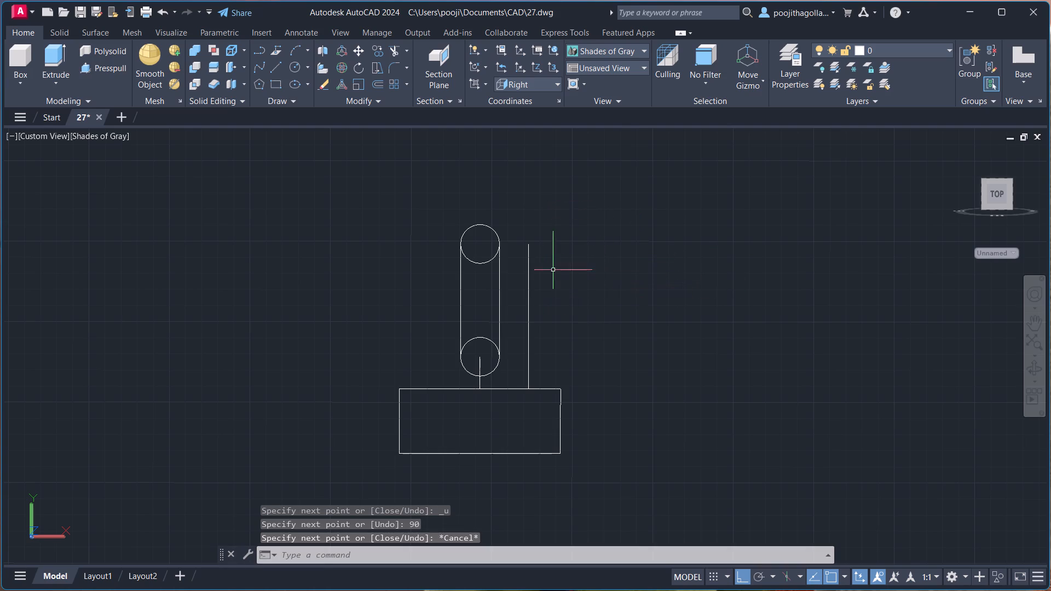
Mirror the 90 line about the vertical axis from the rectangle's bottom midpoint to the upper circle's top quadrant, keeping the original.
click(548, 273)
click(521, 303)
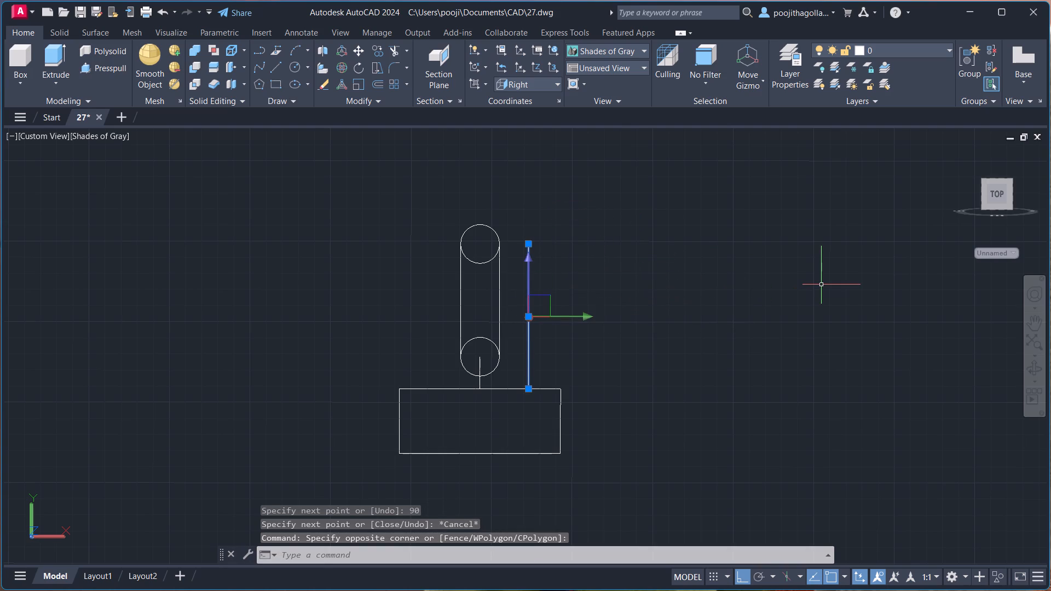
text(mi)
key(Return)
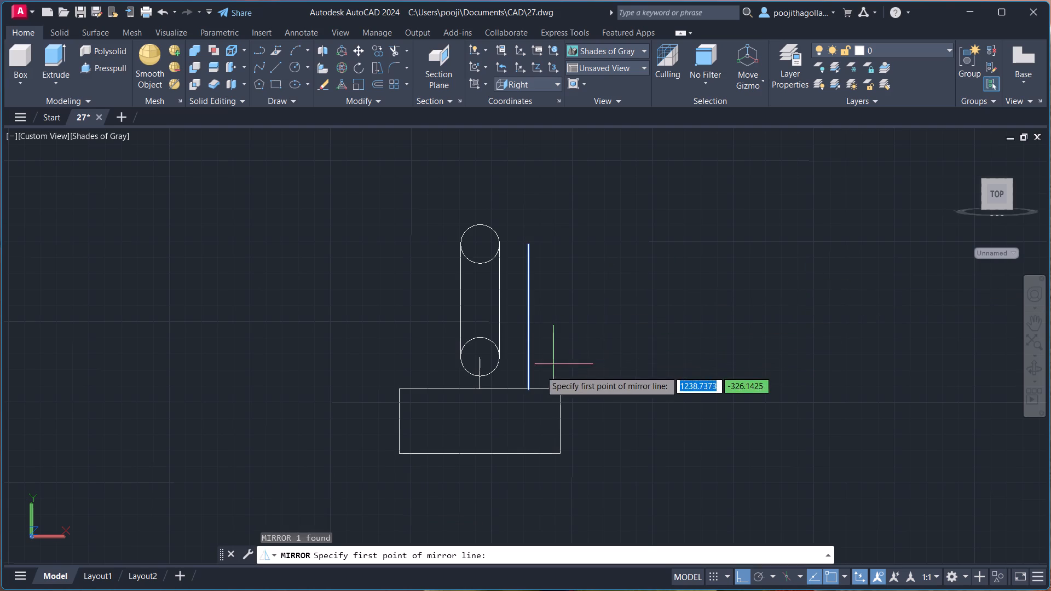
click(483, 454)
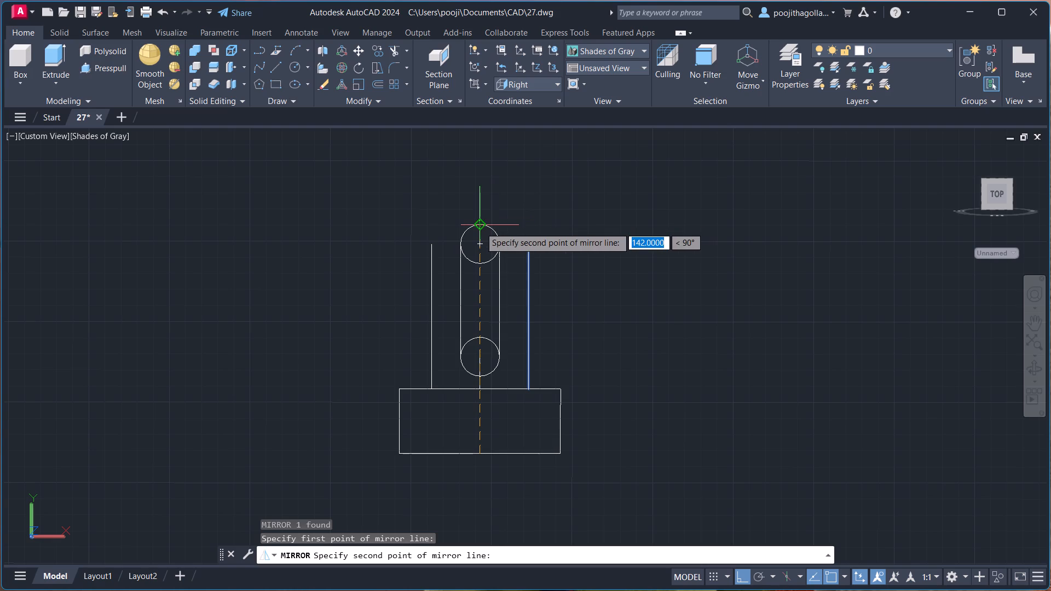
click(480, 227)
drag(505, 276, 480, 227)
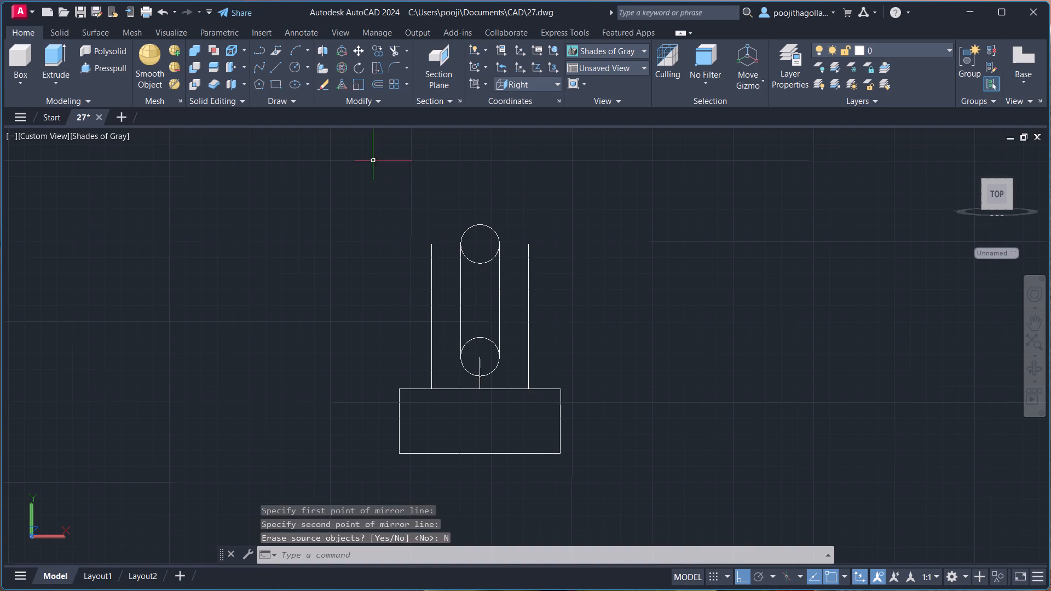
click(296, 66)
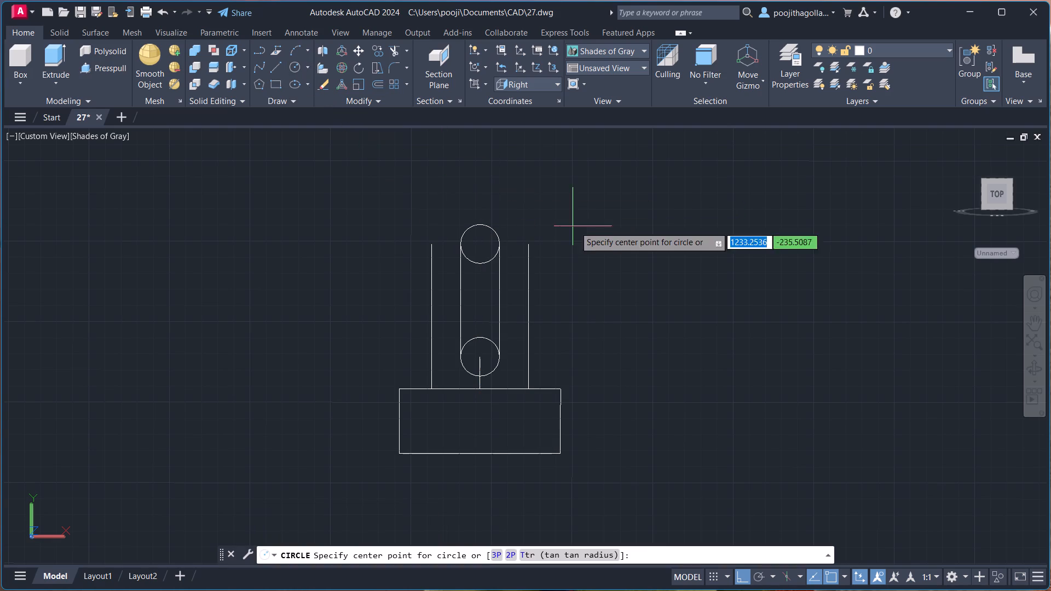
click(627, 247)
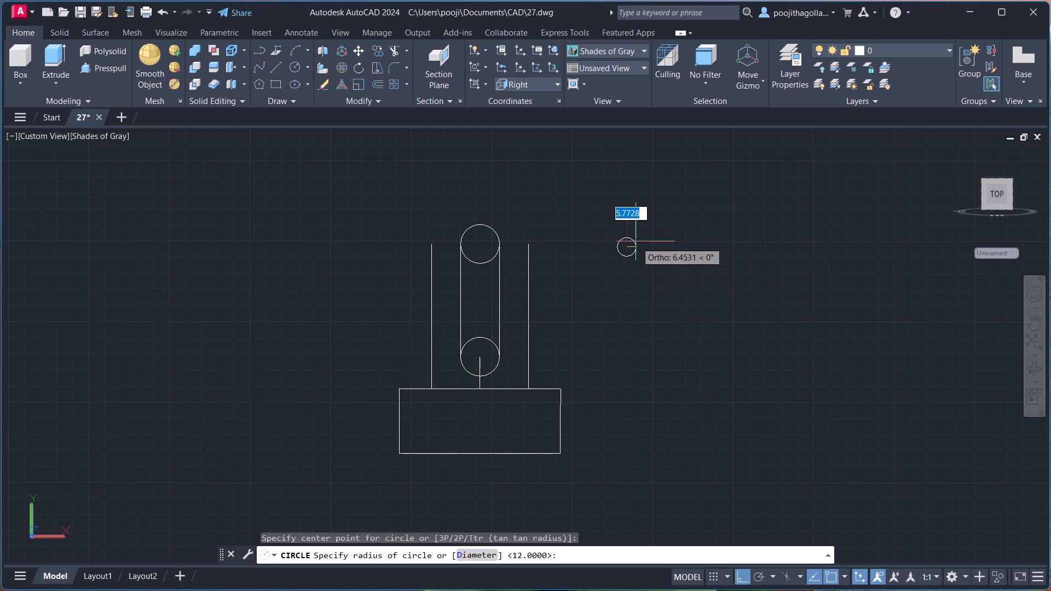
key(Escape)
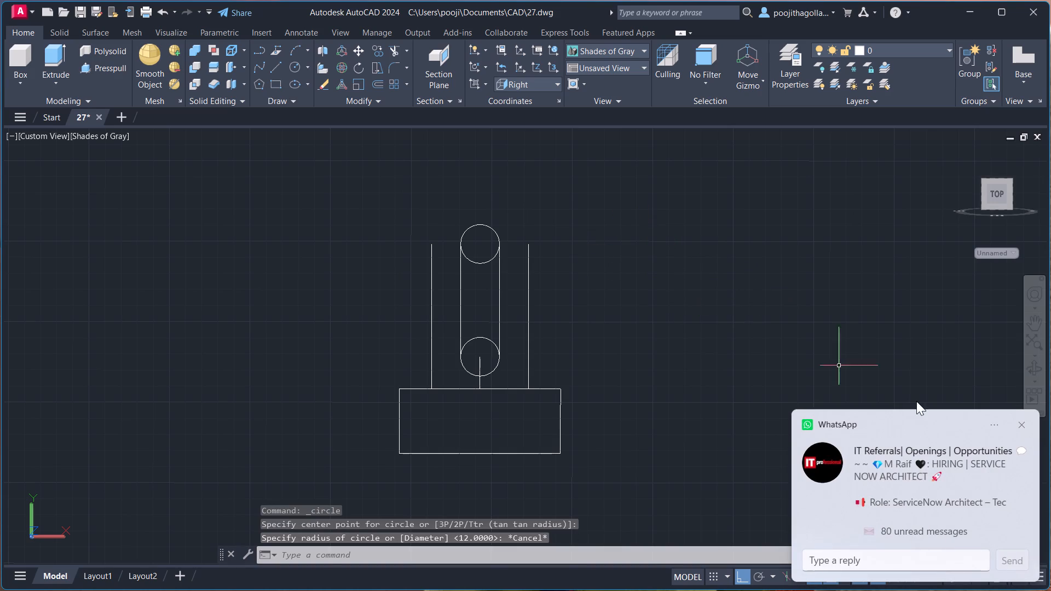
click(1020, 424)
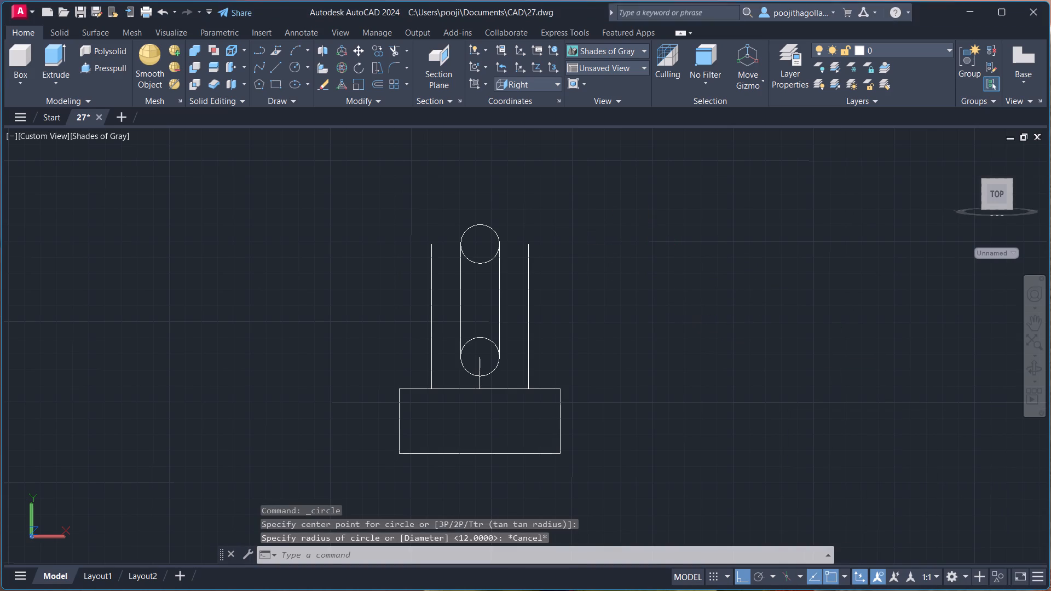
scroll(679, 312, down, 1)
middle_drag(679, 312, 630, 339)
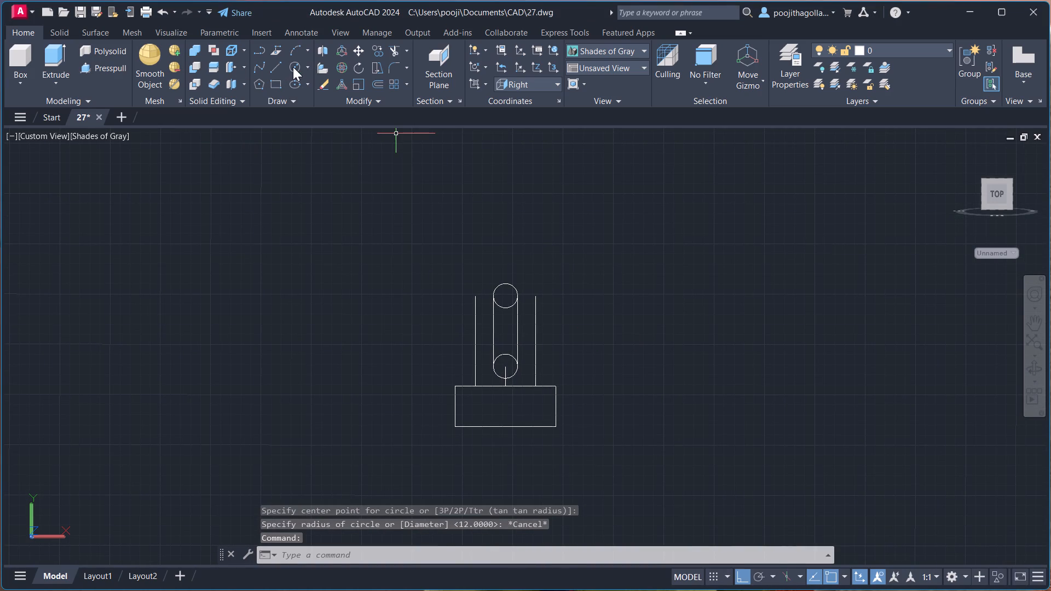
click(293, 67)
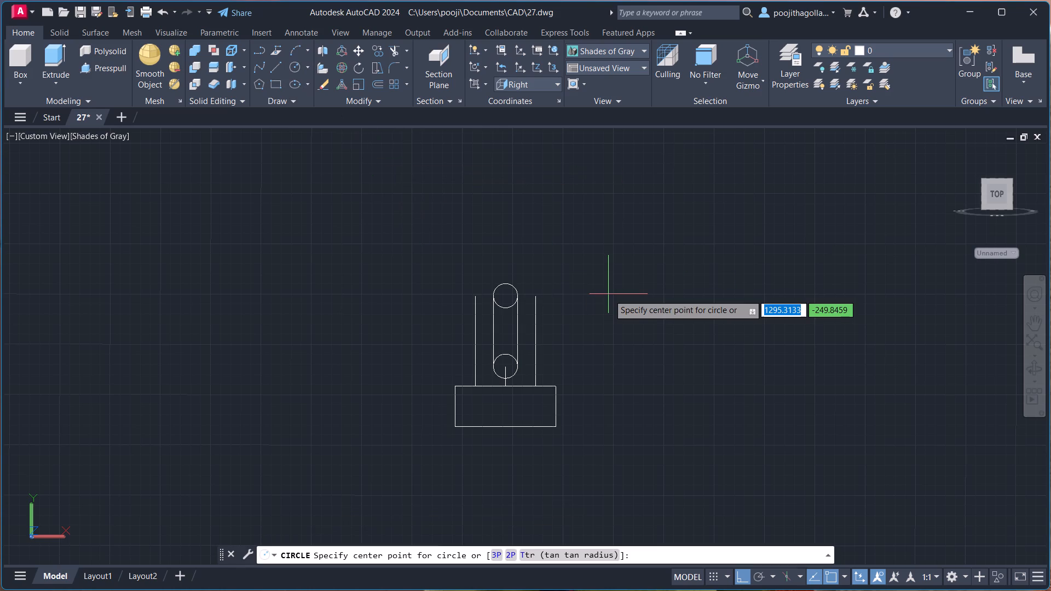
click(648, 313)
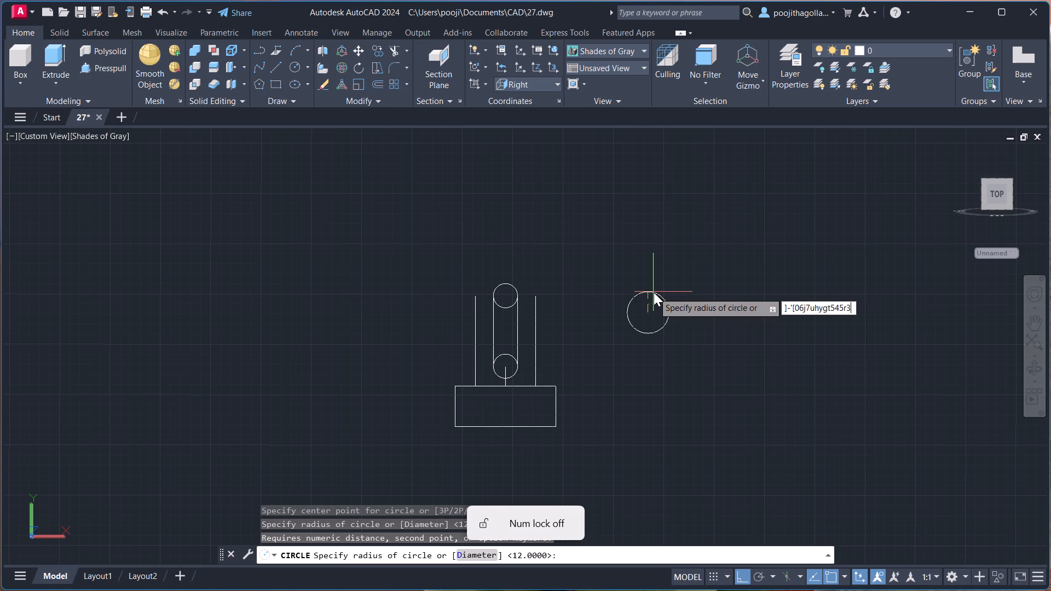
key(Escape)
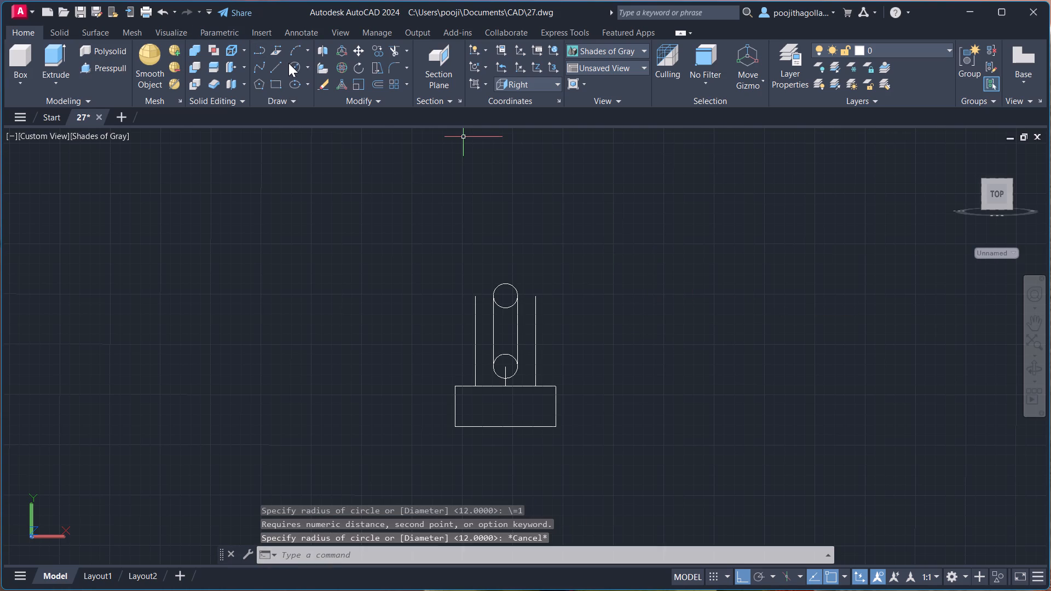
Draw a circle of radius 30 in the empty space to the right of the profile.
click(290, 65)
click(625, 323)
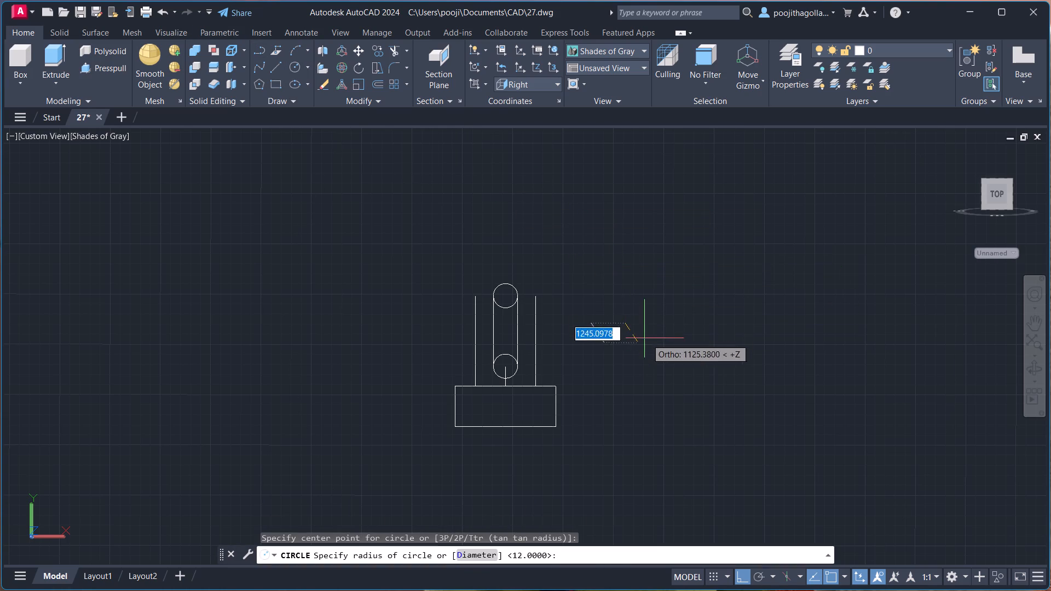
text(30)
key(Return)
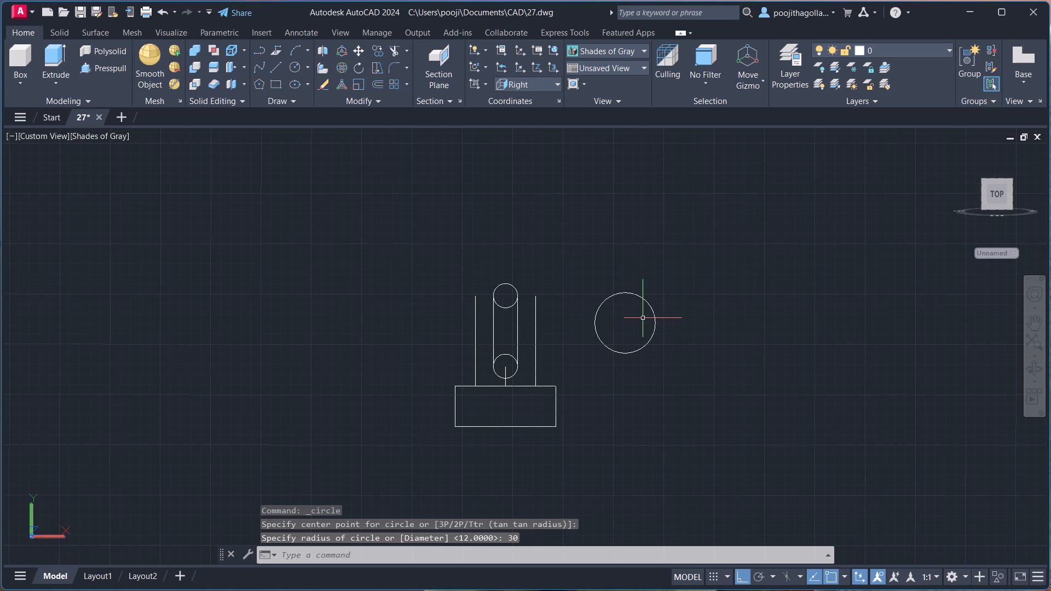
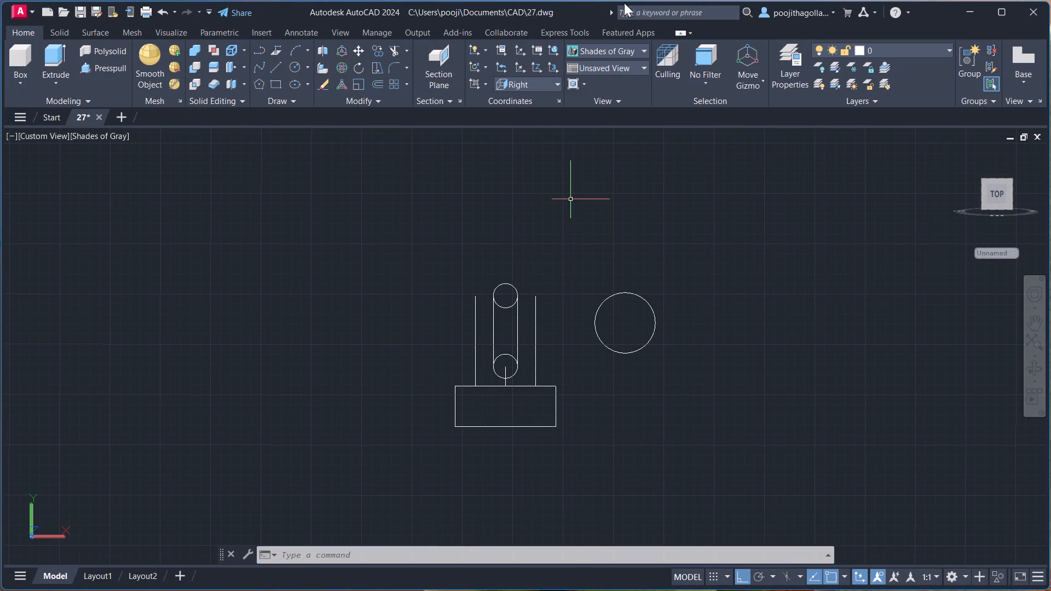
Move the radius 30 circle from its right quadrant to the top end of the profile's right-hand 90 line.
scroll(673, 339, up, 1)
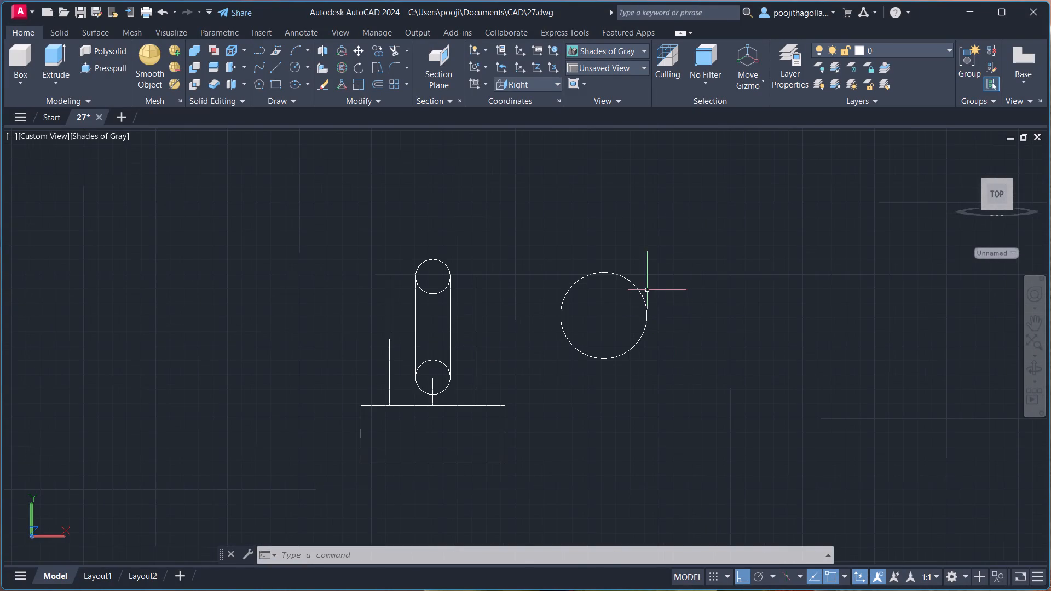
click(648, 288)
click(612, 332)
key(m)
key(Return)
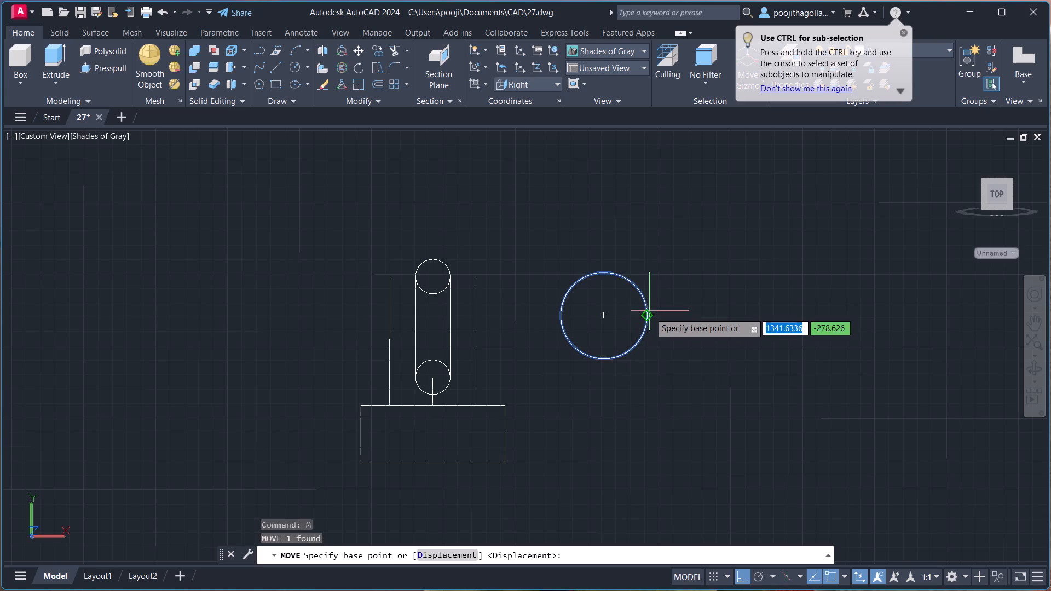
drag(650, 314, 644, 309)
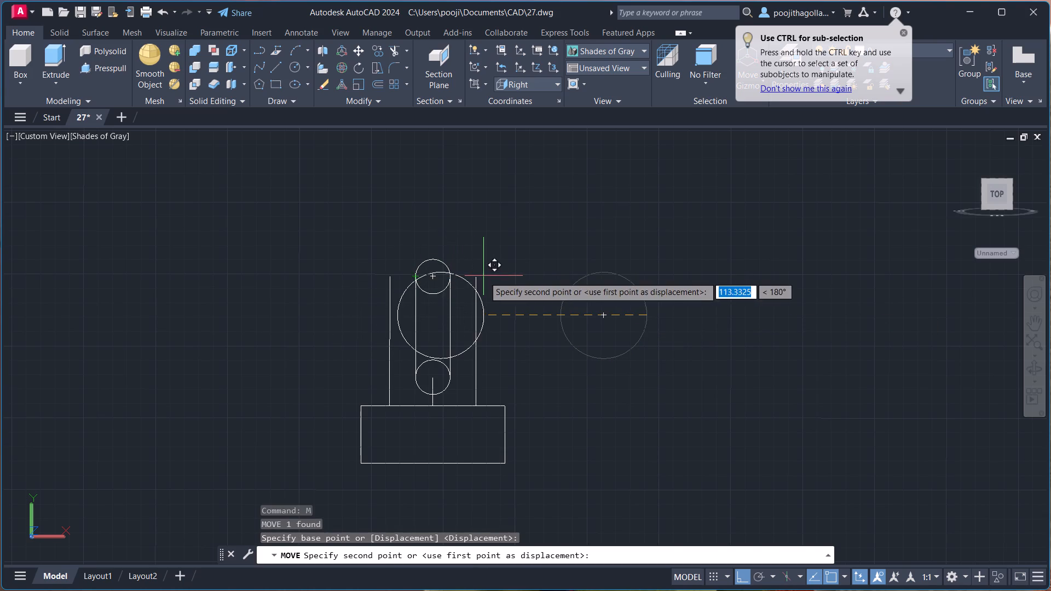
click(475, 279)
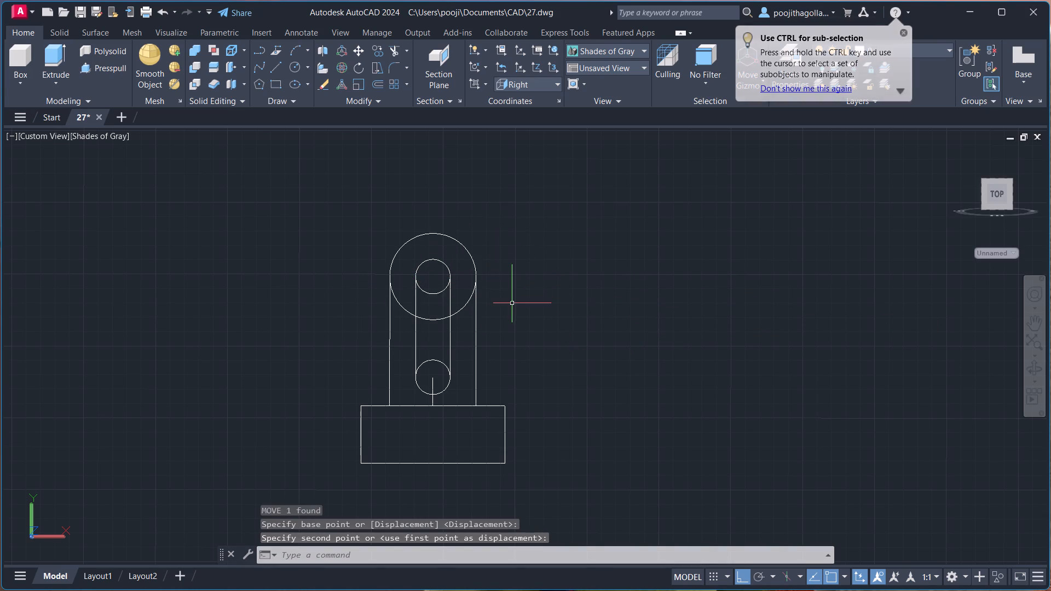
Trim away the lower half of the radius 30 circle between the two 90-high sides.
text(tr)
key(Return)
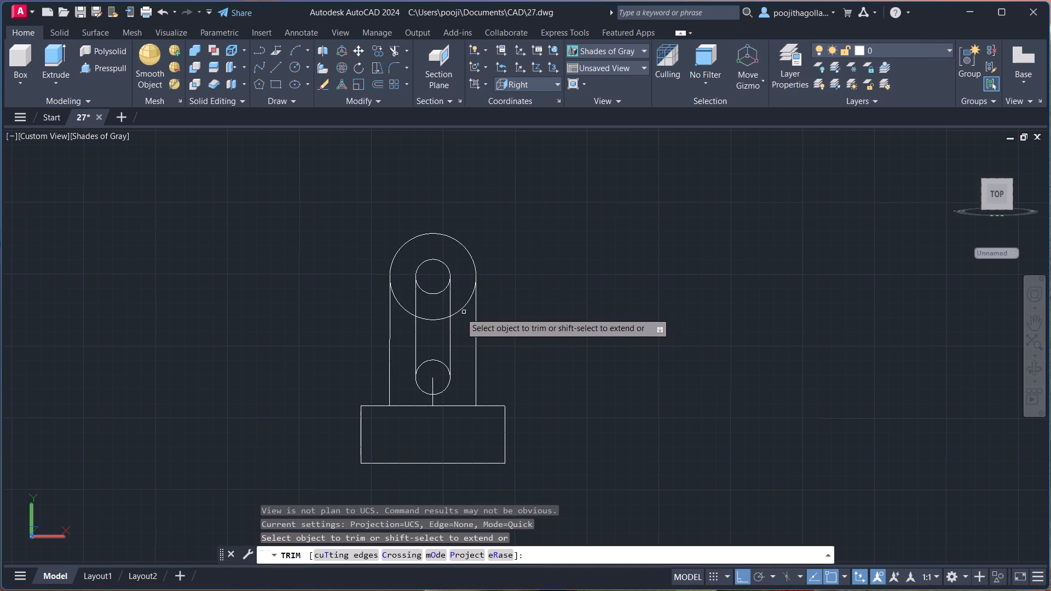
click(460, 313)
click(439, 320)
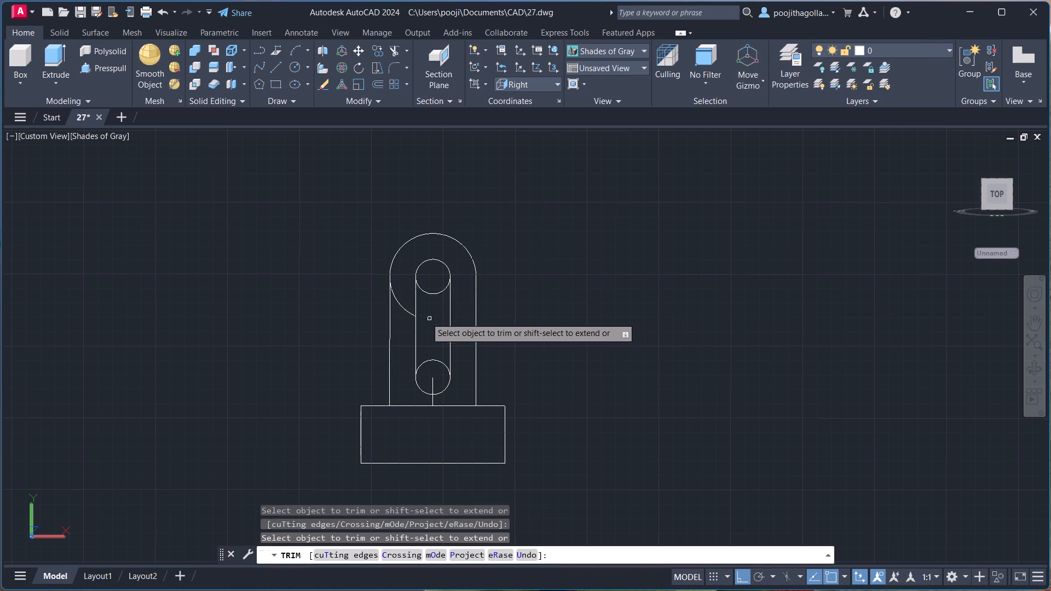
click(402, 308)
Trim away the inner arcs of the slot's two circles and the short vertical centre line at its lower end.
drag(434, 286, 438, 370)
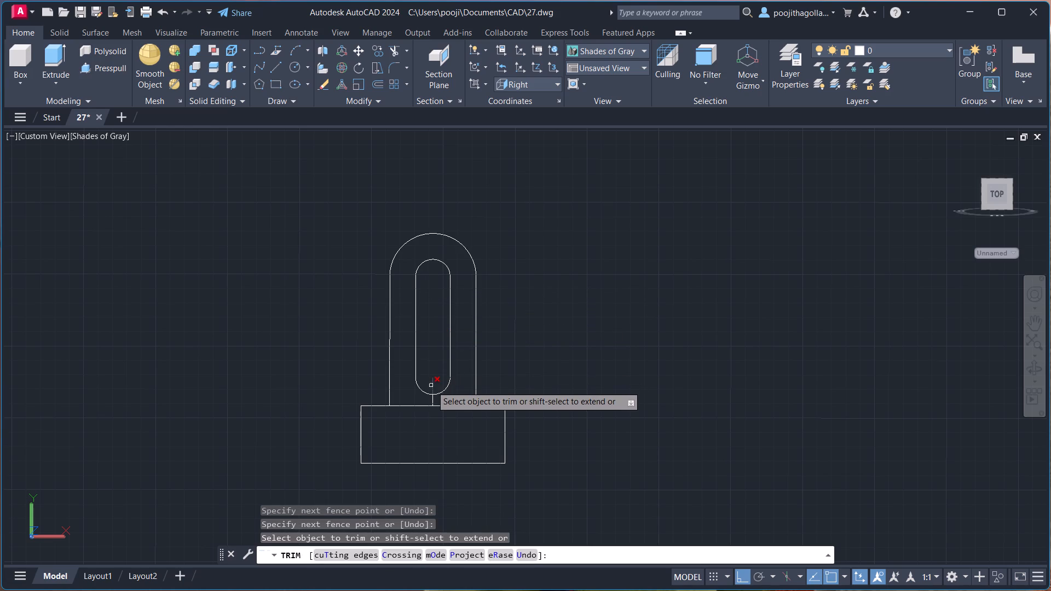
click(431, 385)
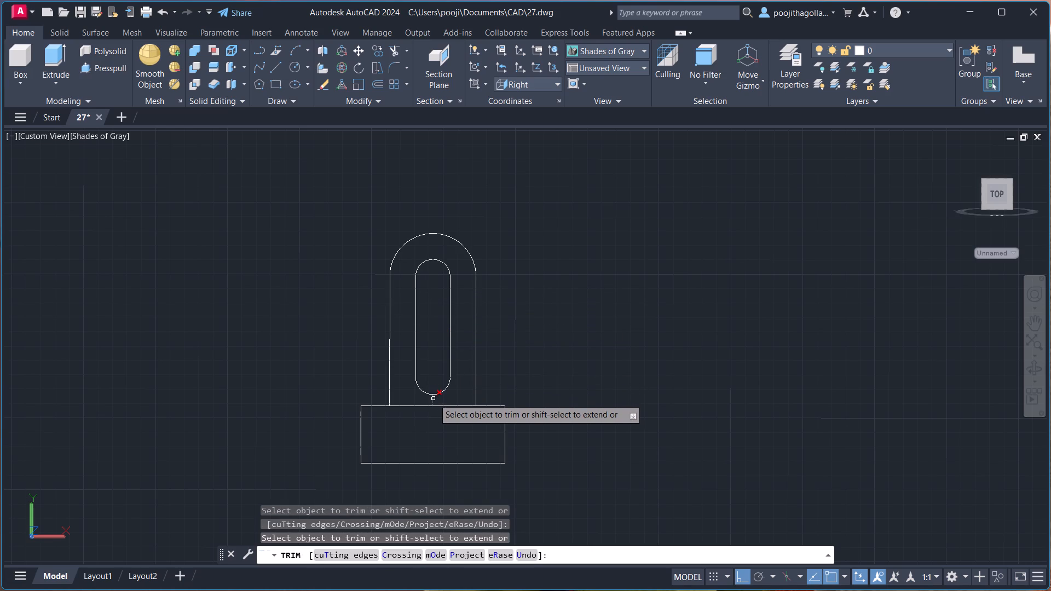
click(434, 399)
key(Escape)
Start a Fillet near the junction of the upright sides and the base rectangle, and open its radius value for editing.
middle_drag(517, 365, 535, 315)
scroll(493, 347, up, 1)
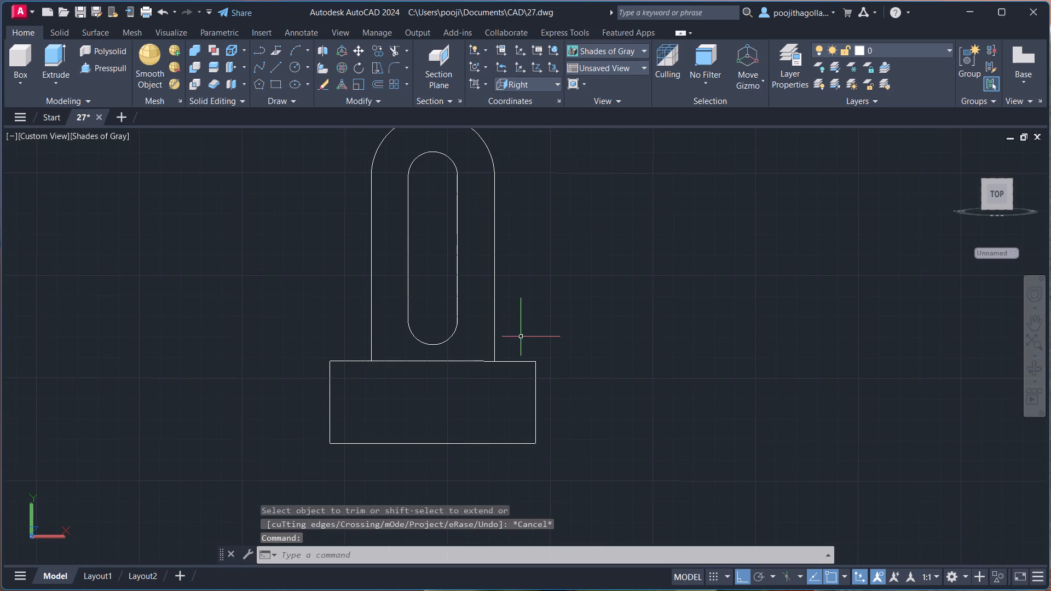
middle_drag(529, 335, 530, 341)
scroll(518, 345, up, 1)
middle_click(530, 338)
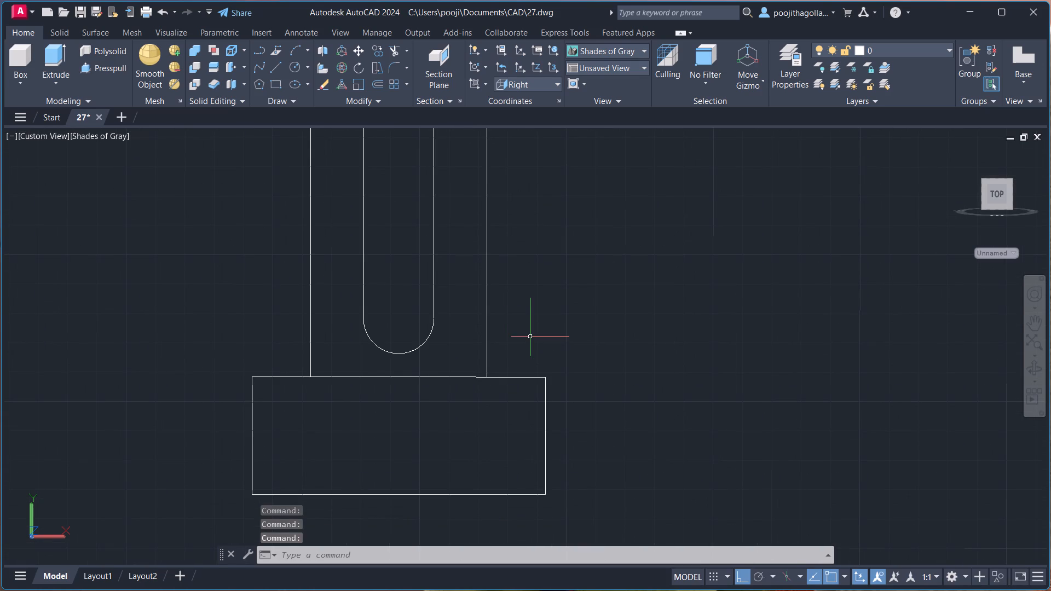
key(f)
key(Return)
key(r)
key(Return)
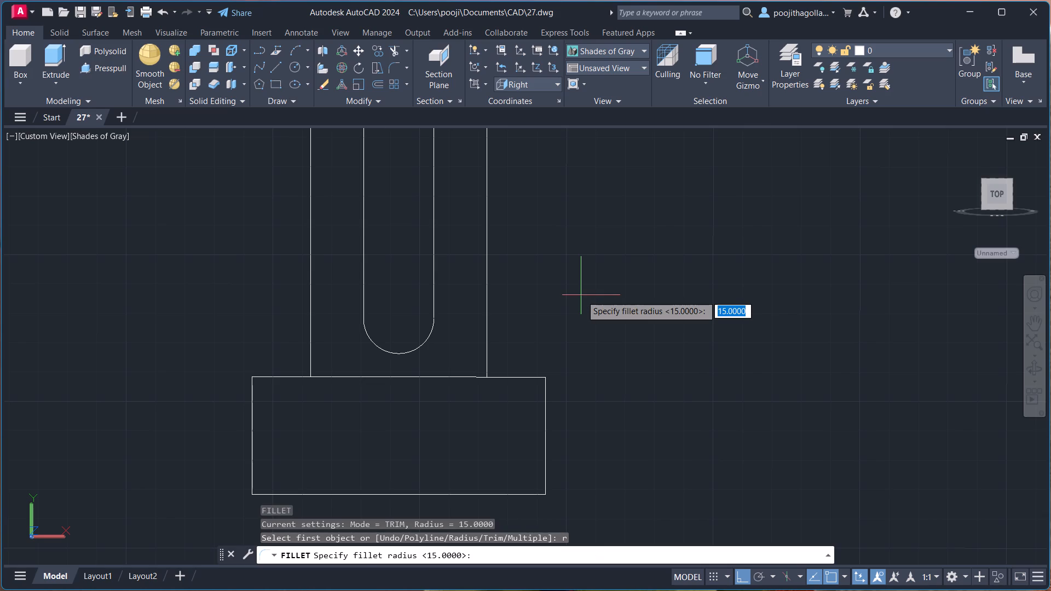
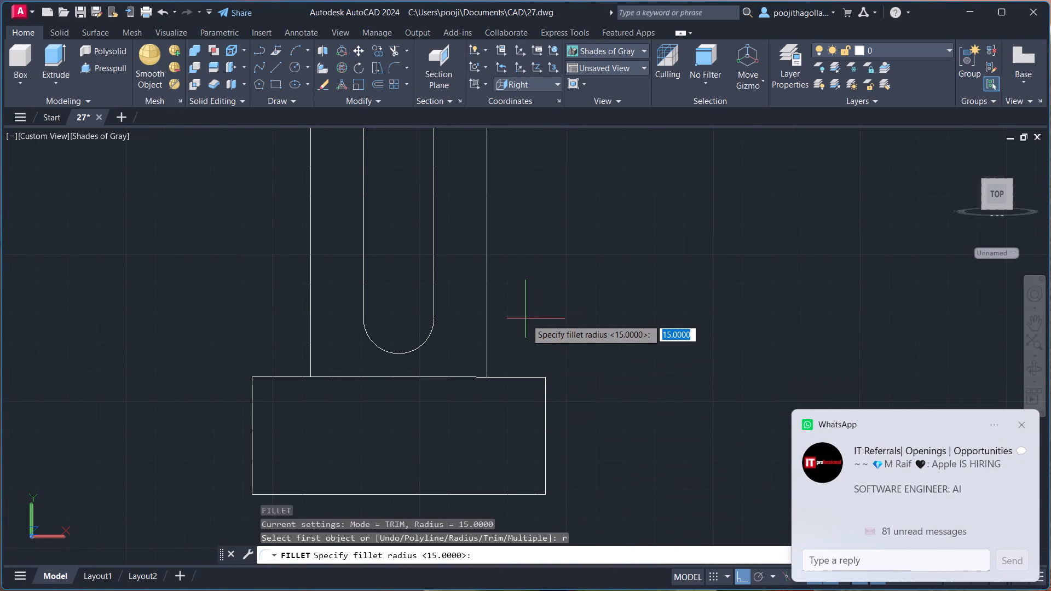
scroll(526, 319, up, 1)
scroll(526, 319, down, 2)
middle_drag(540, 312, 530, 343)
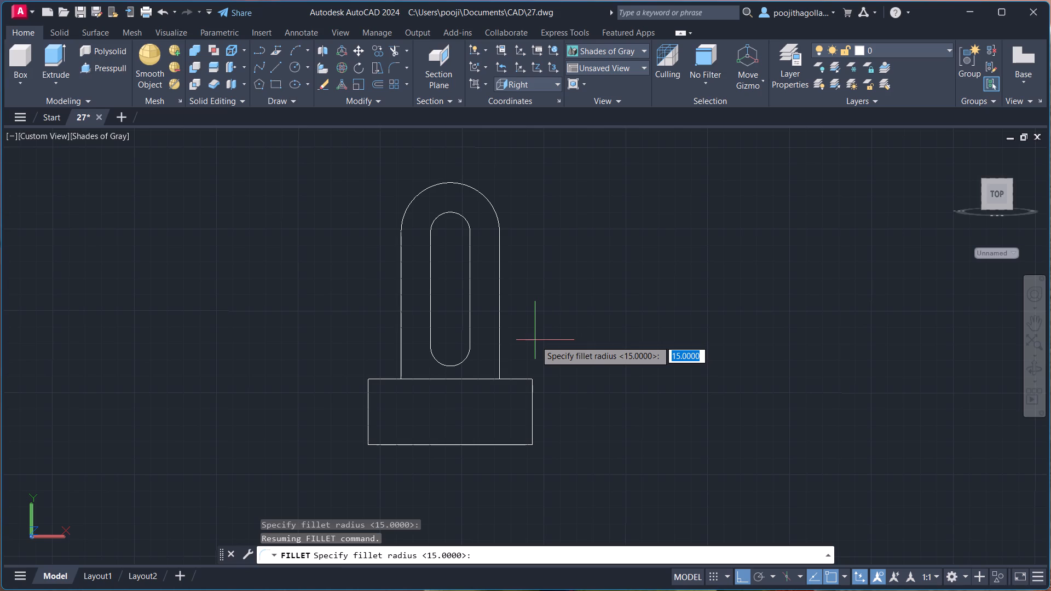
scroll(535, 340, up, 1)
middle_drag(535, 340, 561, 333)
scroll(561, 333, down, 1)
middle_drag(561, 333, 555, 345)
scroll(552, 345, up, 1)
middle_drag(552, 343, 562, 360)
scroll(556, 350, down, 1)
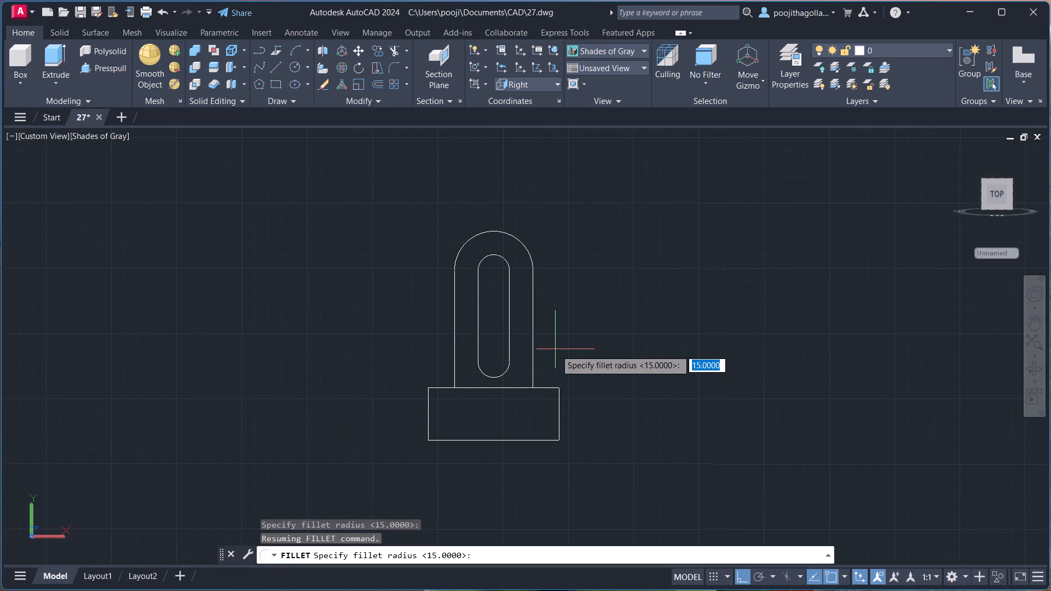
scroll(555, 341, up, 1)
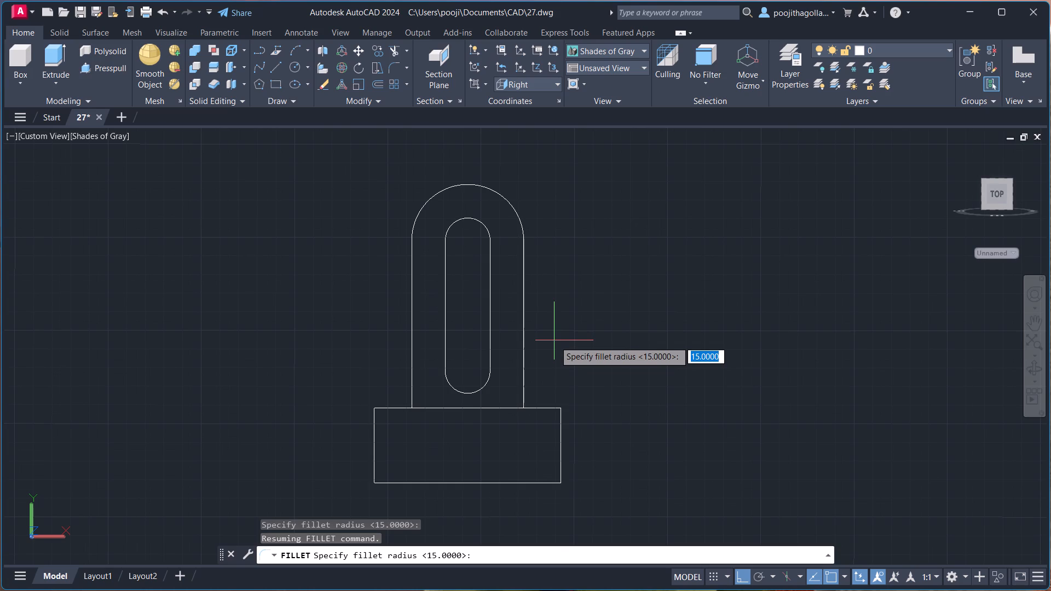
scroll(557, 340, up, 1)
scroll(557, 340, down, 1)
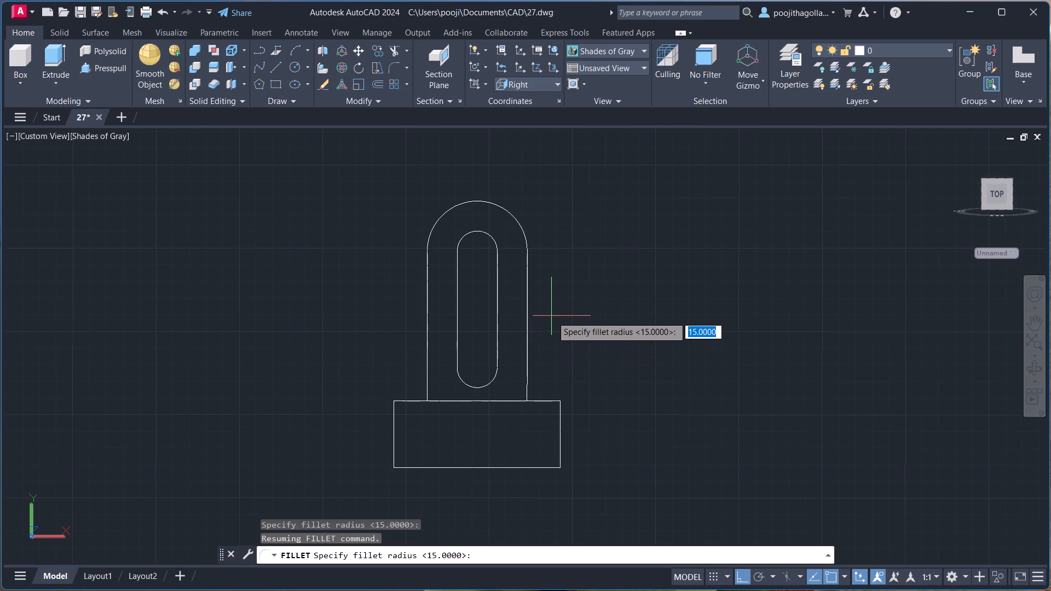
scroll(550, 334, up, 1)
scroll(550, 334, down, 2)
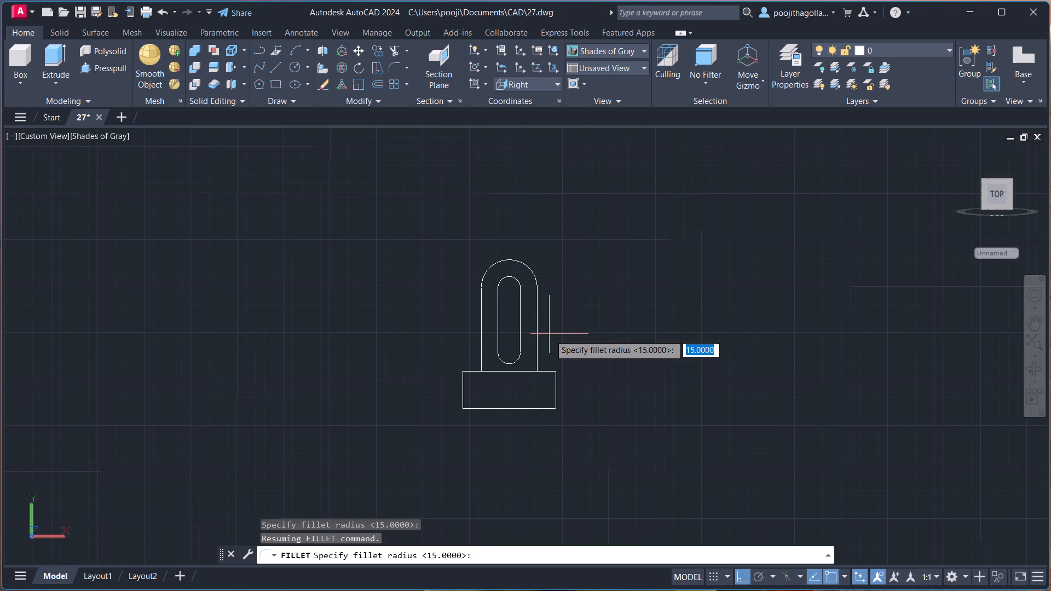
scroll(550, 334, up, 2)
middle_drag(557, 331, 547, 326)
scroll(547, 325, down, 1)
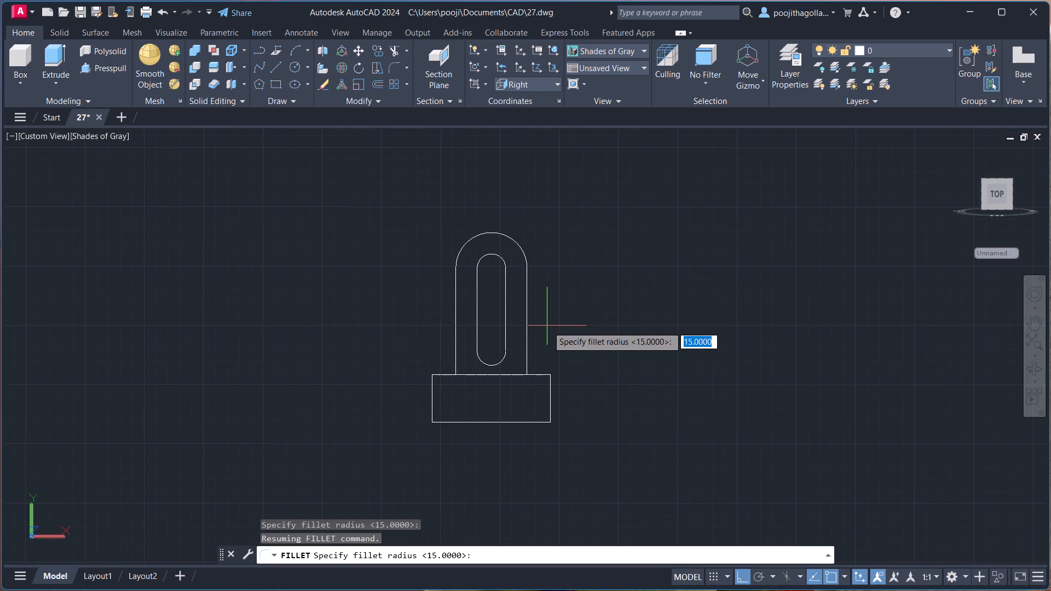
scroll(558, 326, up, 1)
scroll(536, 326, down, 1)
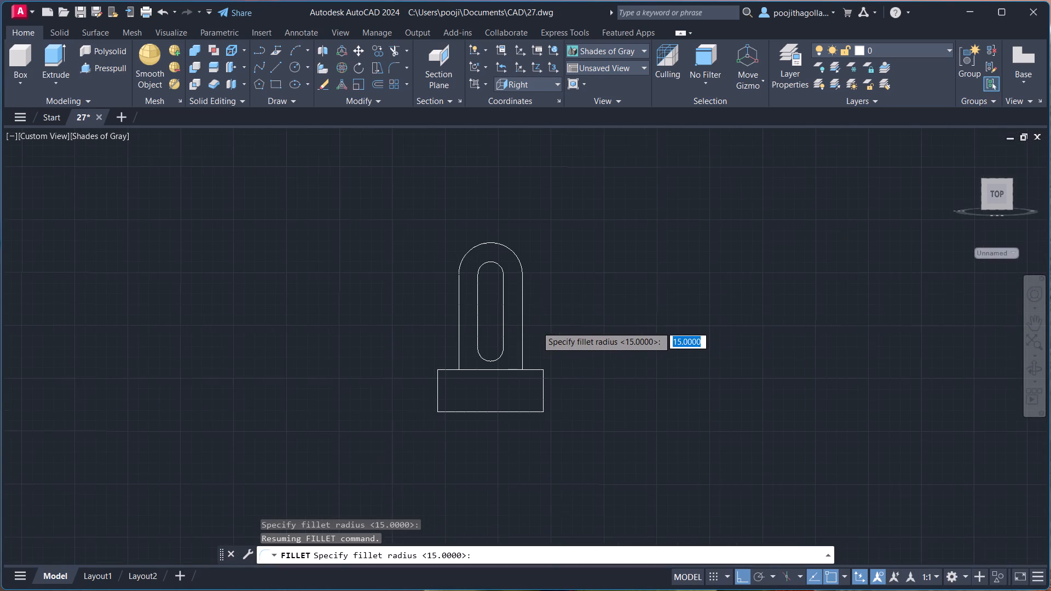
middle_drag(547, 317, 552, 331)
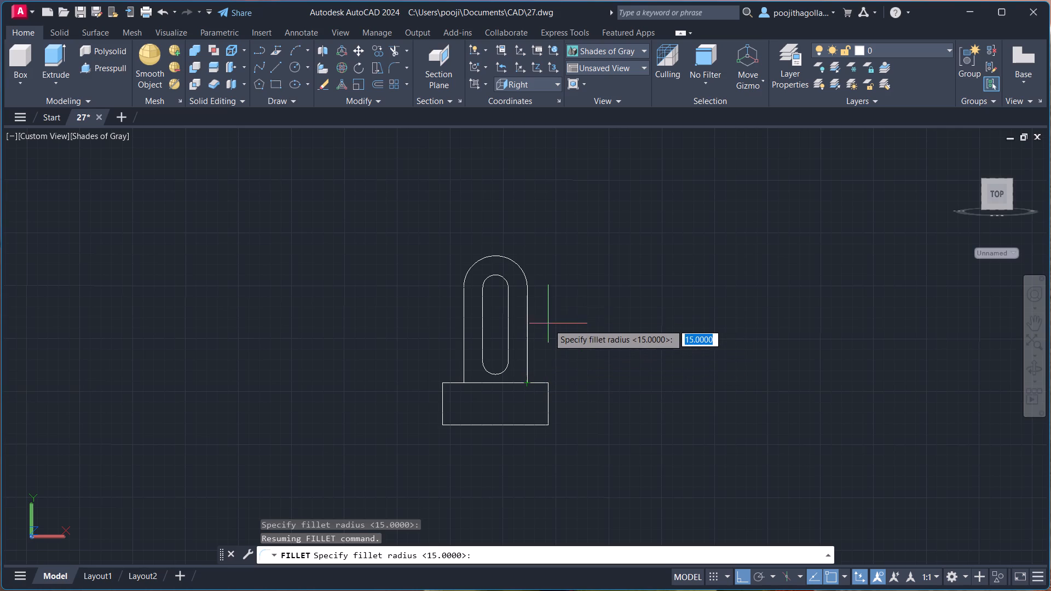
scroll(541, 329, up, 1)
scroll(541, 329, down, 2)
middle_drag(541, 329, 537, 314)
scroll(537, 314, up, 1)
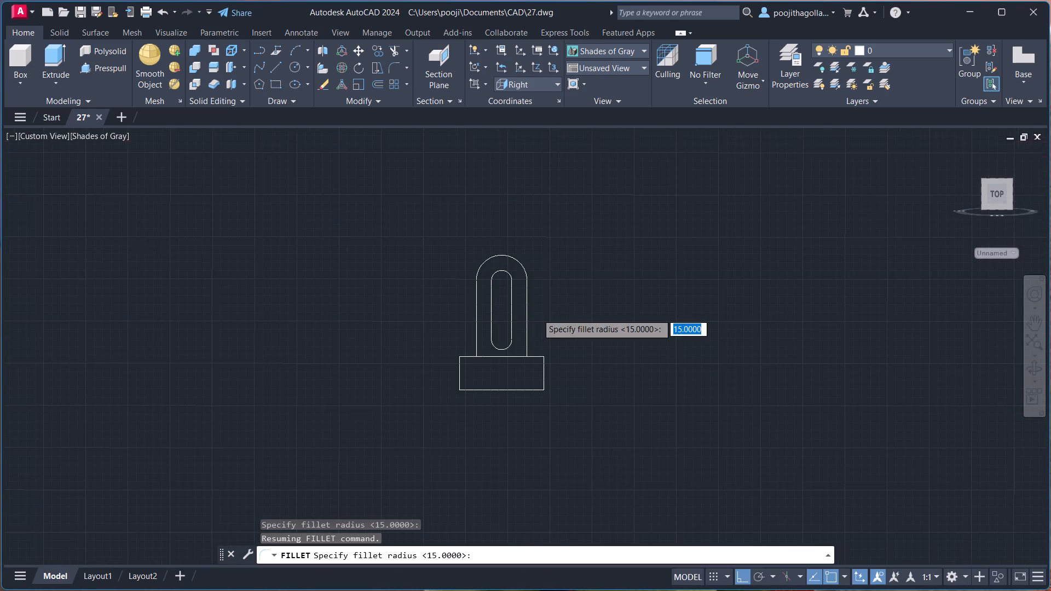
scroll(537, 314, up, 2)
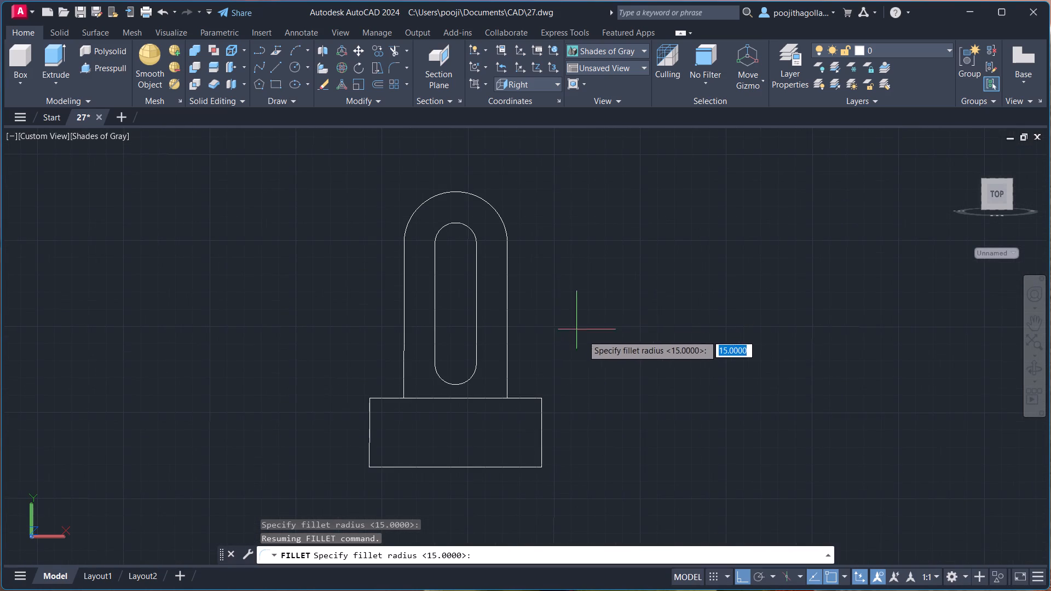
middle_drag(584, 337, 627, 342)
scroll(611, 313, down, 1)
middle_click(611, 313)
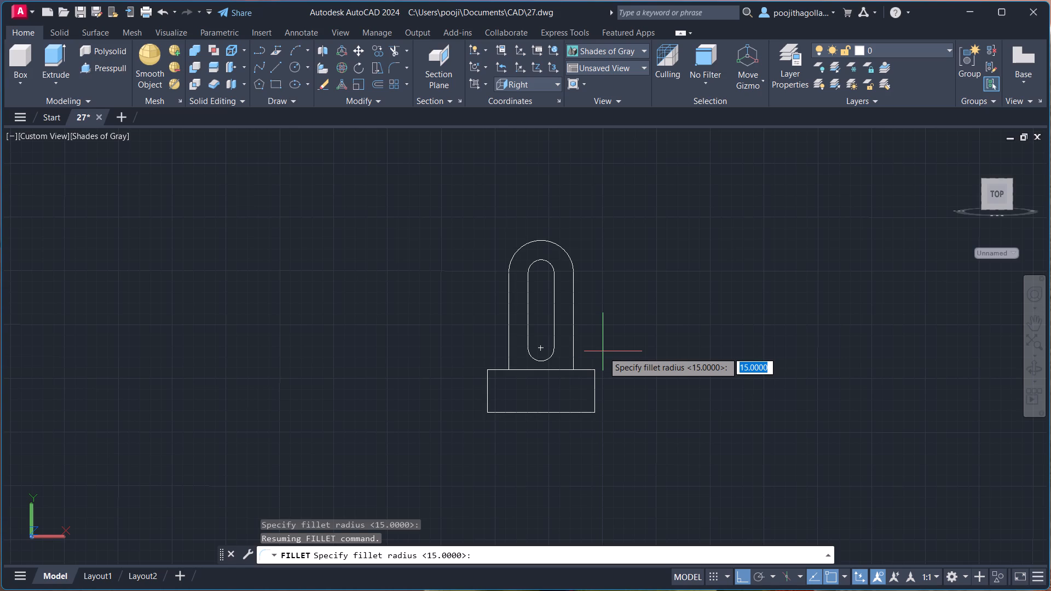
Set the fillet radius to 20 and fillet both junctions between the upright's sides and the top edge of the base.
text(20)
key(Return)
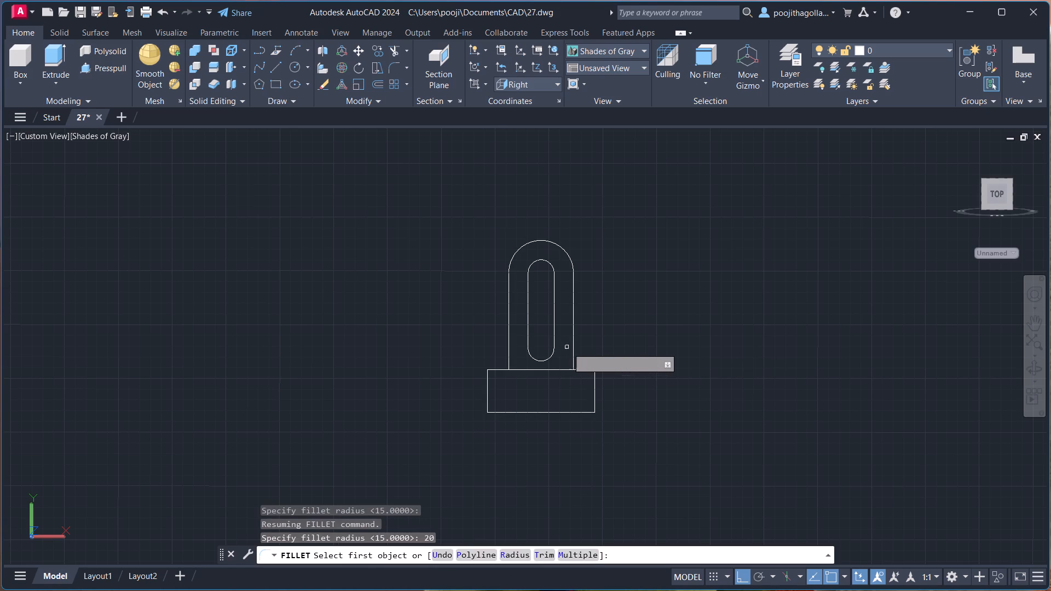
click(573, 346)
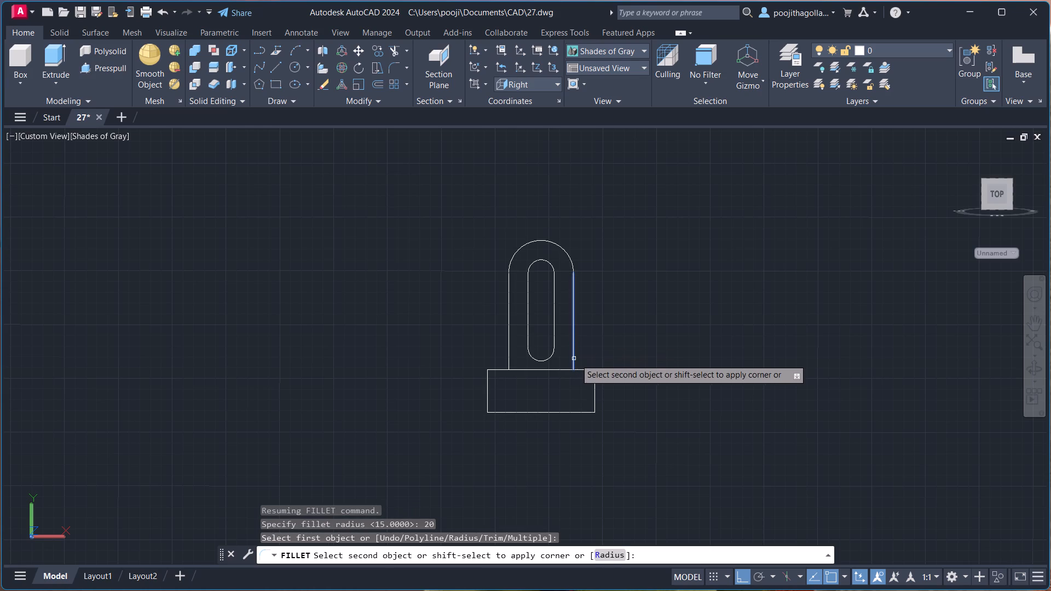
click(585, 370)
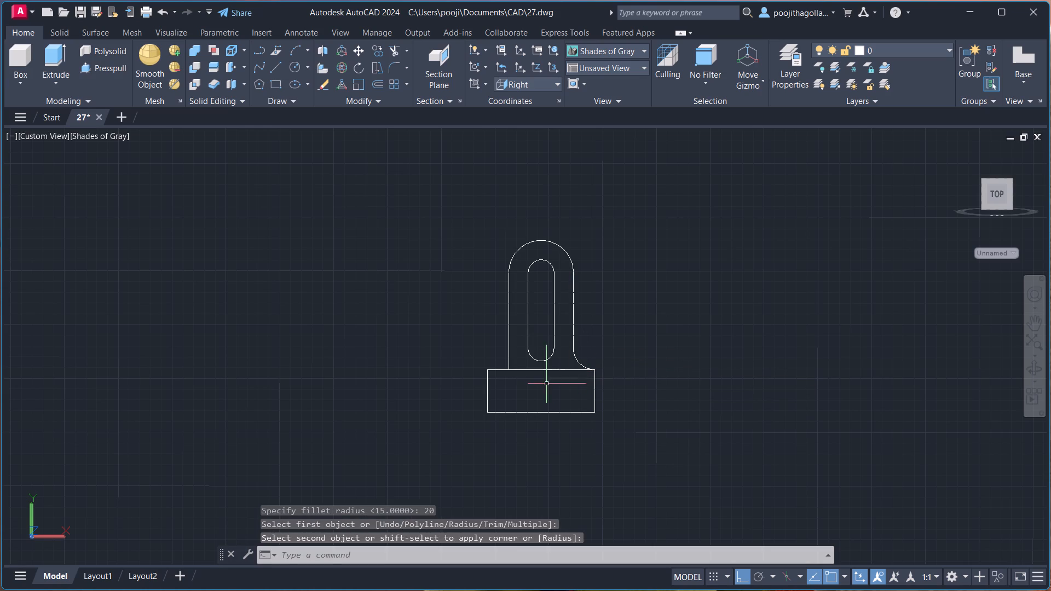
key(space)
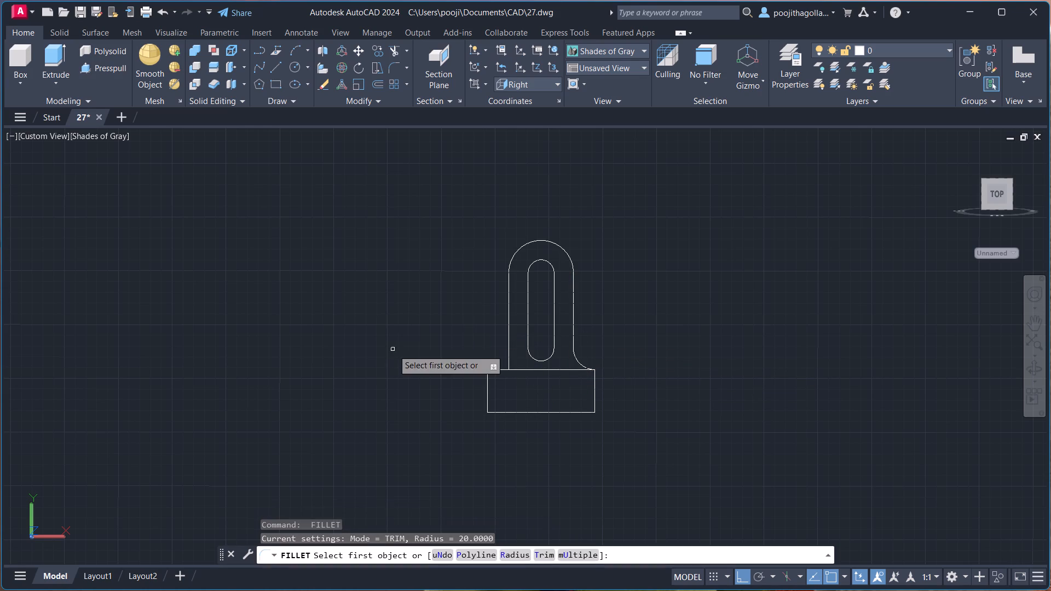
click(501, 370)
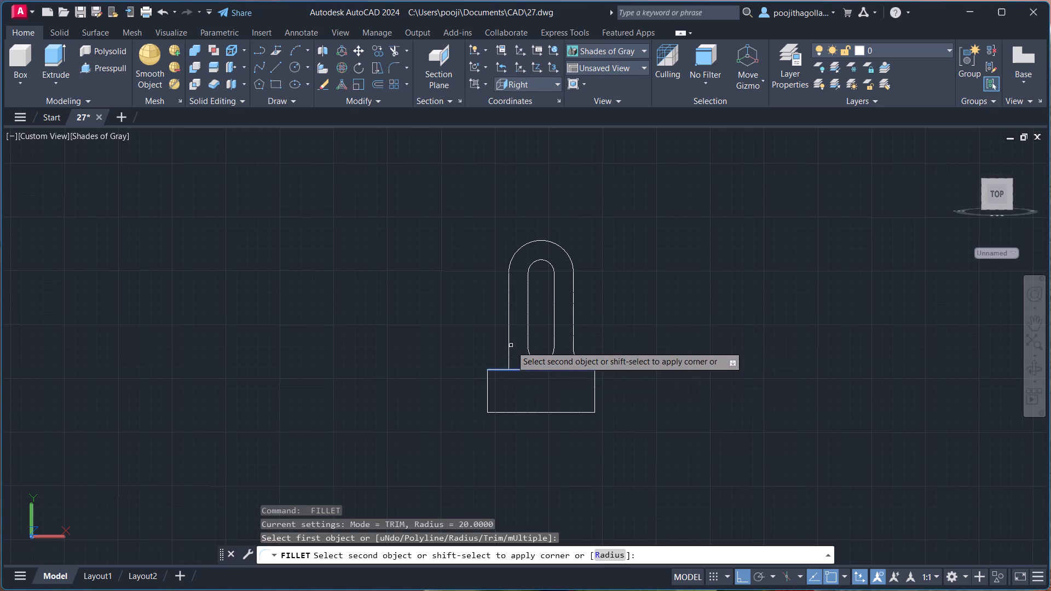
click(507, 348)
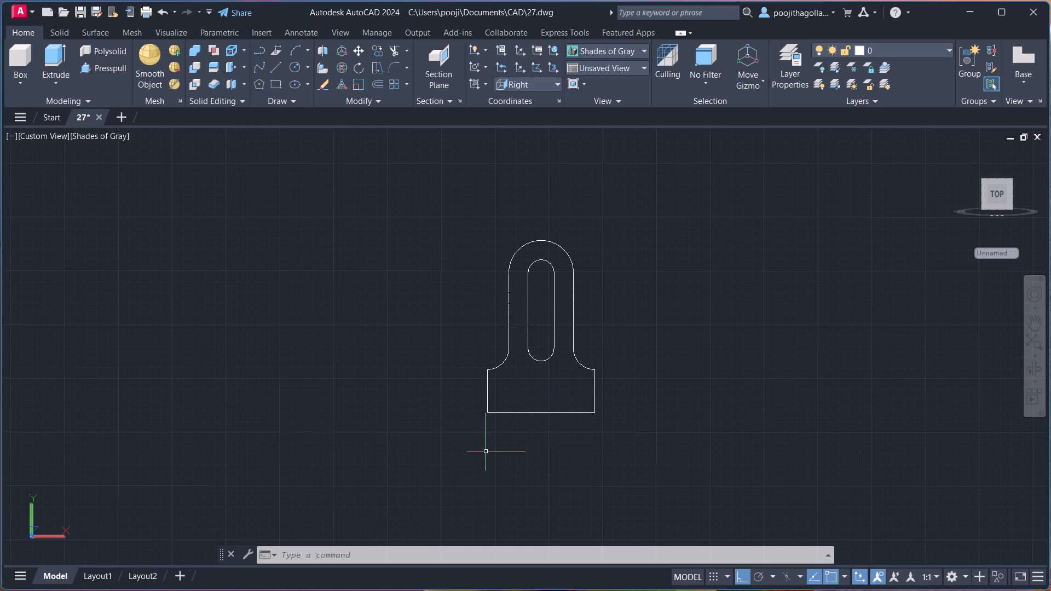
Draw construction lines from the midpoint of the base's bottom edge, 20 straight up and 25 horizontally to the left.
scroll(509, 397, up, 2)
middle_drag(570, 378, 519, 383)
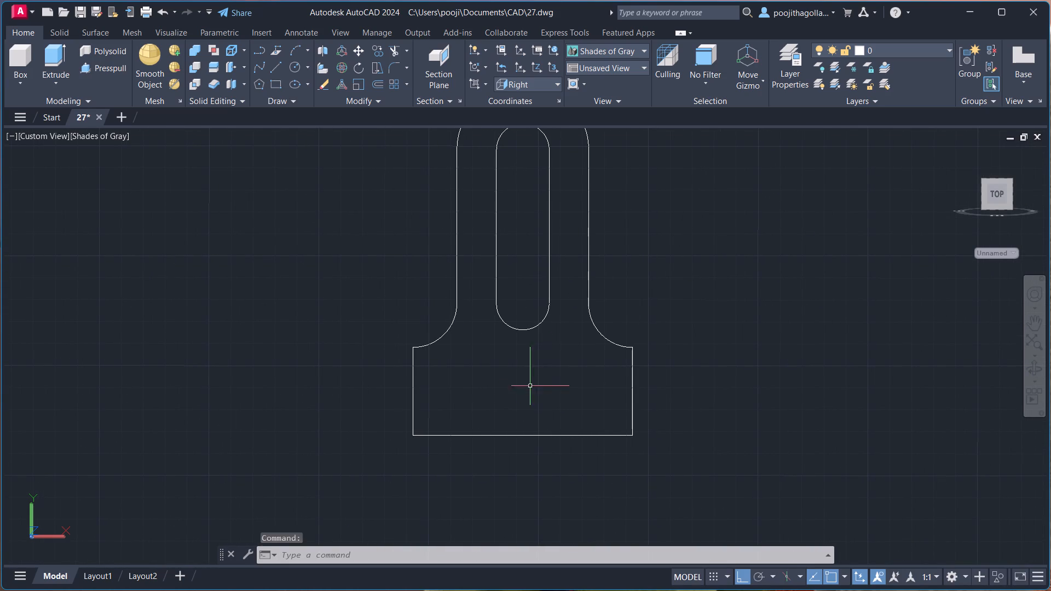
middle_drag(518, 389, 516, 374)
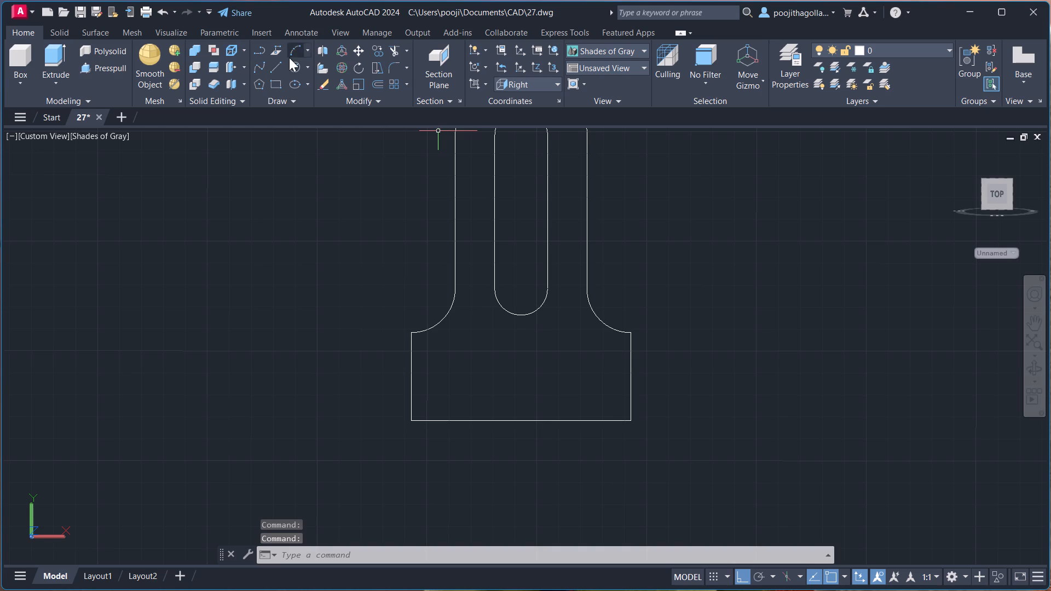
click(282, 63)
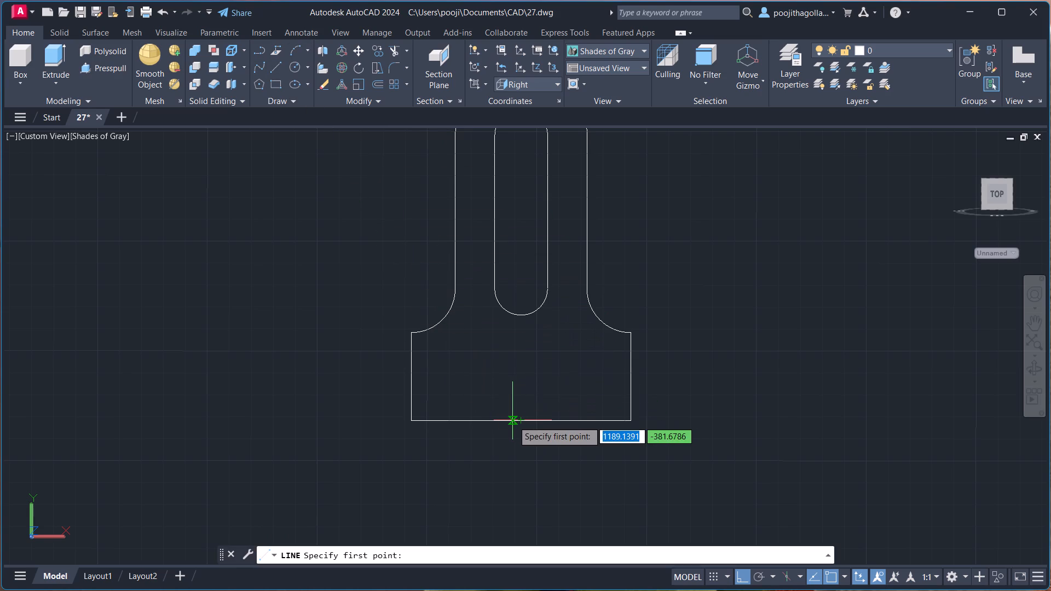
click(522, 420)
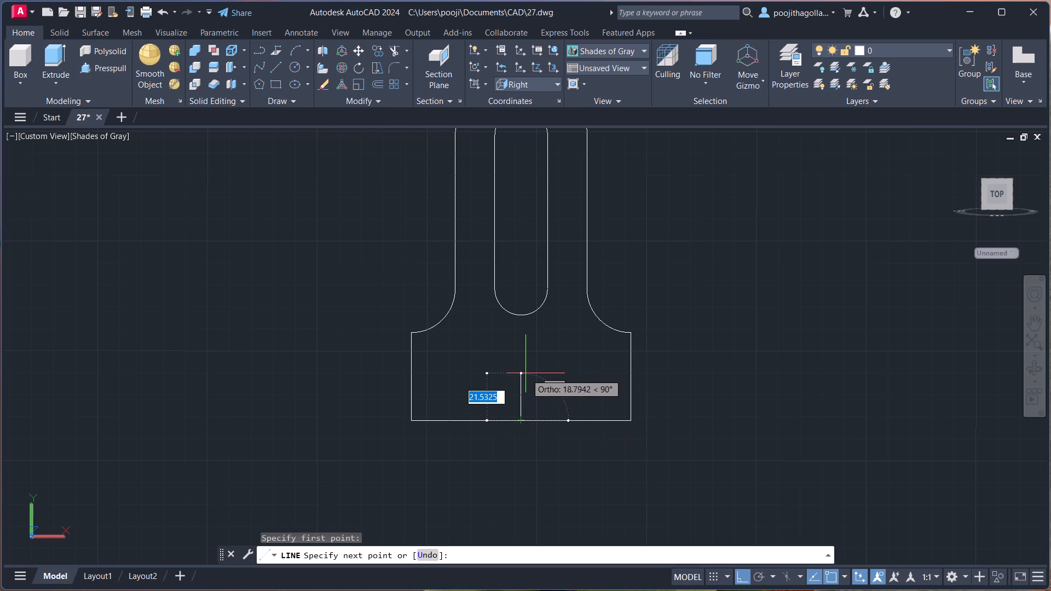
text(20)
key(Return)
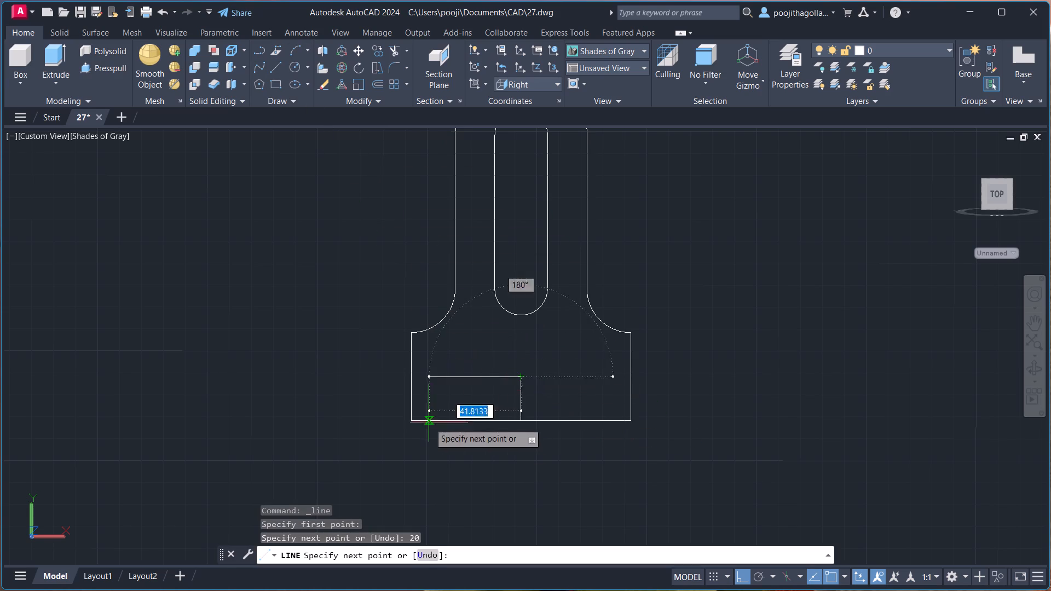
text(25)
key(Return)
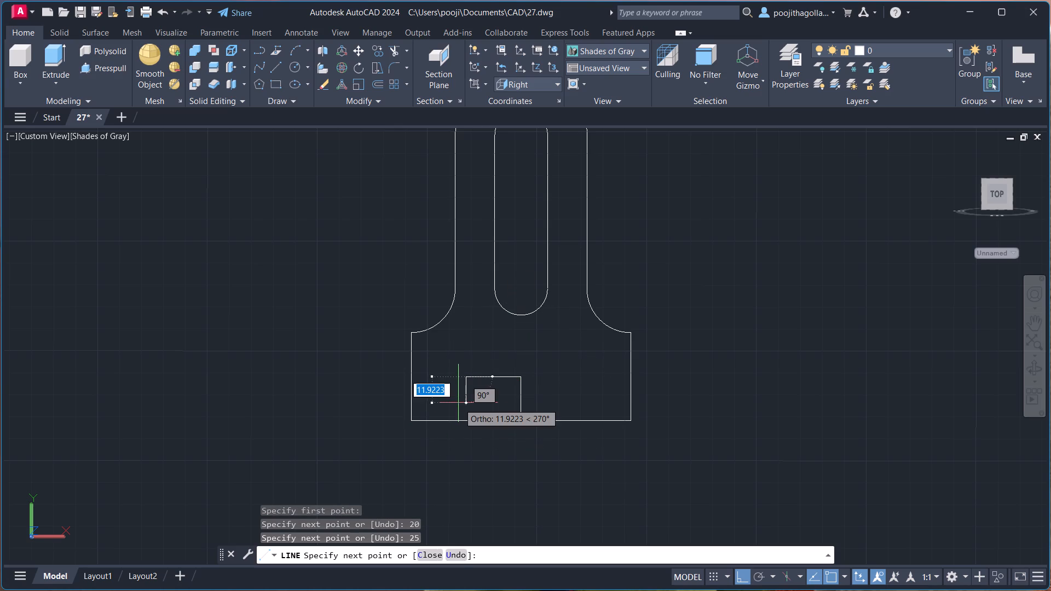
key(Escape)
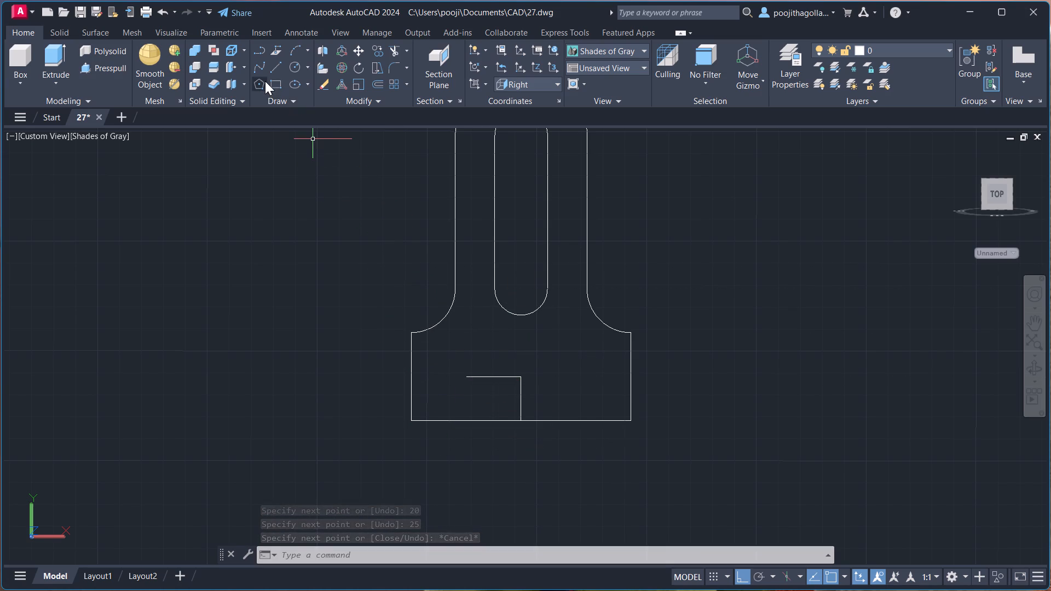
Draw a radius 12 circle centred on the free end of the 25-long construction line.
click(295, 70)
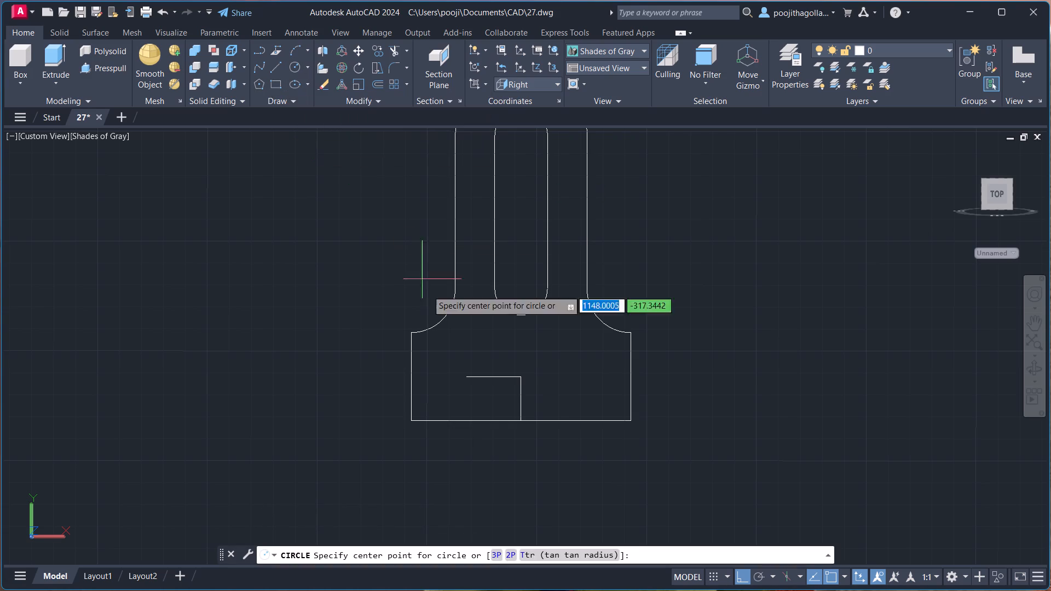
click(463, 376)
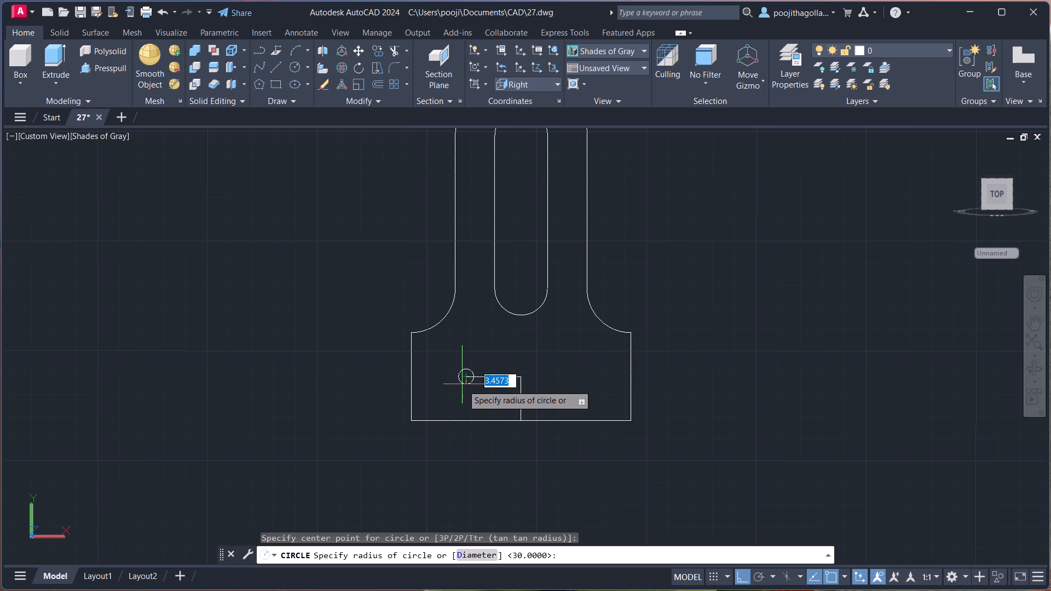
text(12)
key(Return)
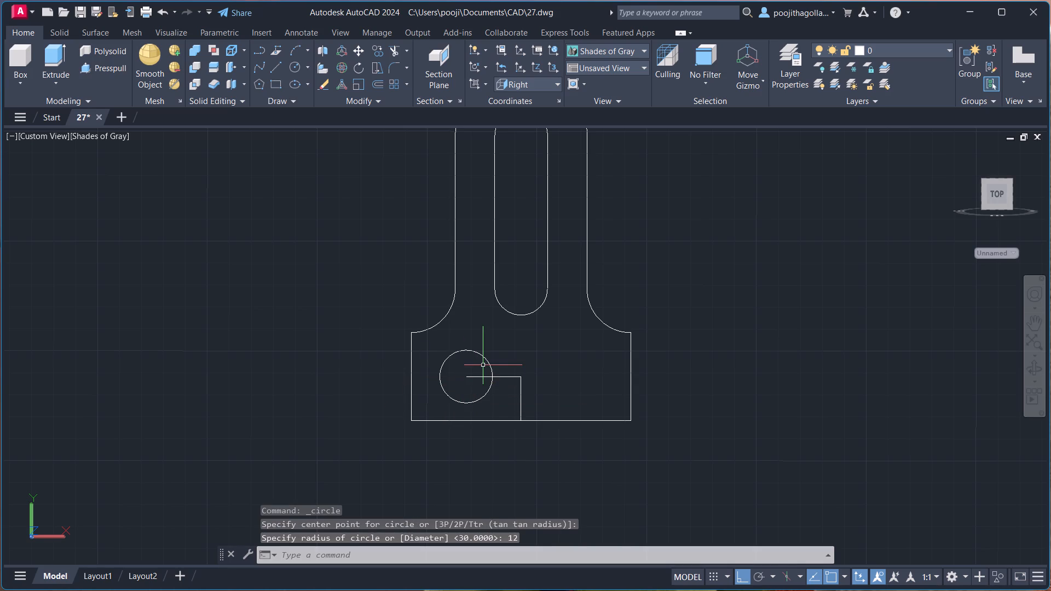
Mirror the radius 12 circle about the profile's vertical centre line, keeping the original circle.
click(483, 360)
scroll(559, 360, down, 1)
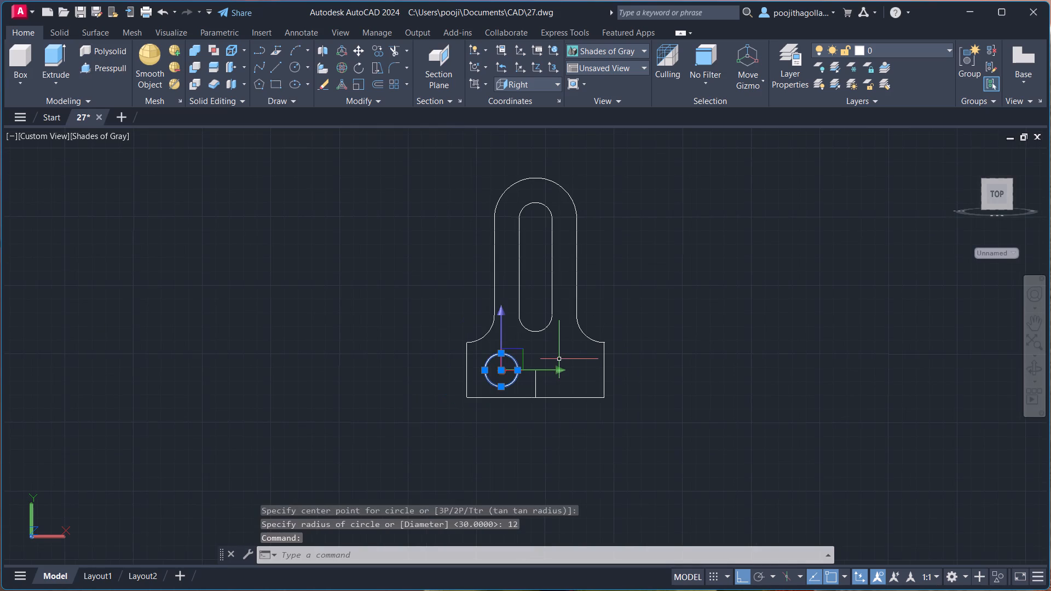
middle_drag(559, 360, 543, 385)
text(mi)
key(Return)
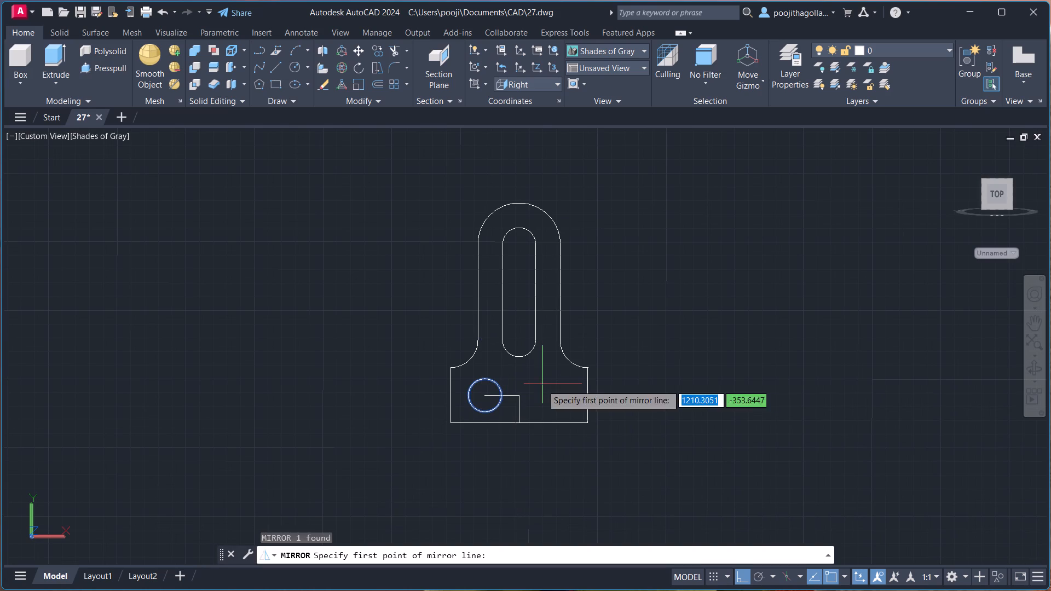
click(519, 425)
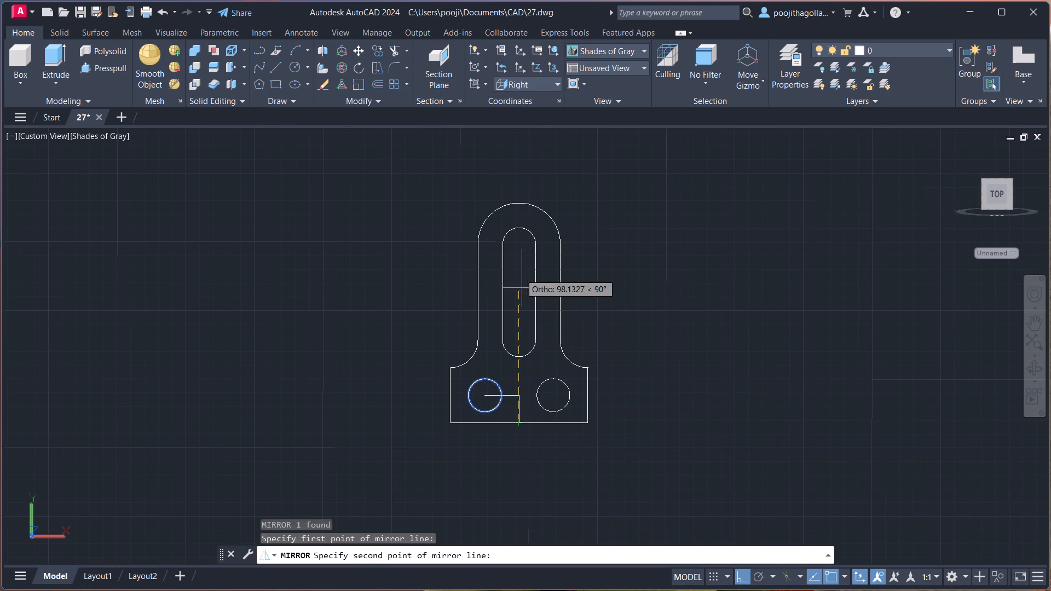
click(517, 204)
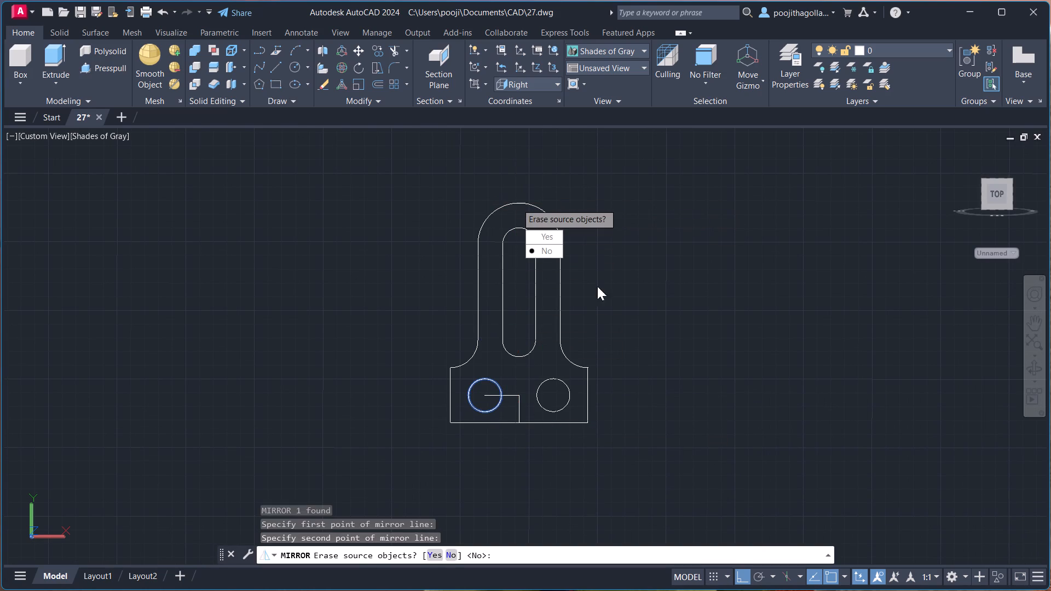
drag(552, 253, 517, 204)
Erase the two construction lines between the base's circles.
scroll(509, 413, up, 2)
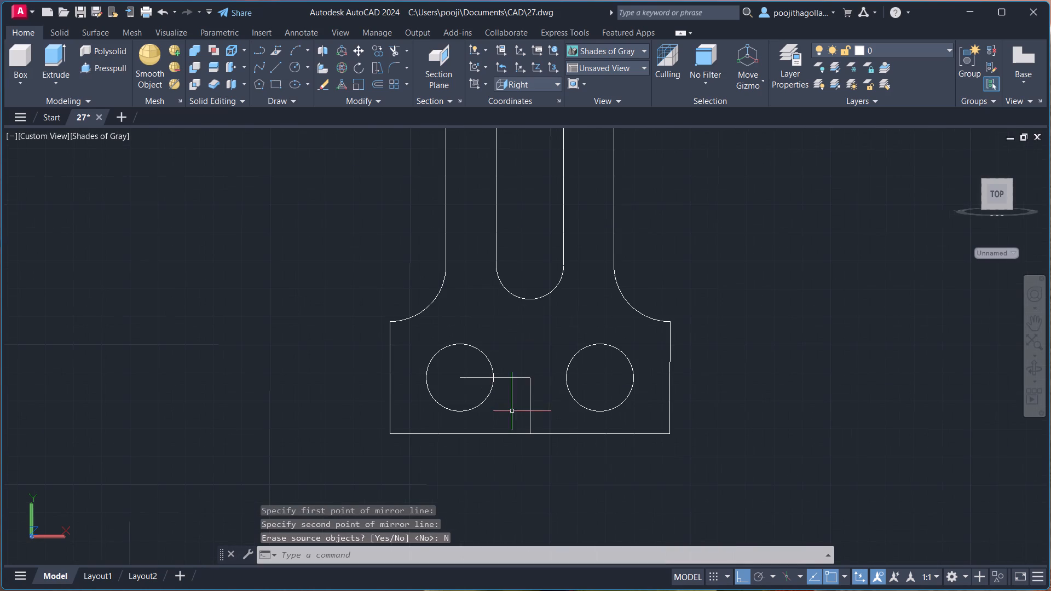
drag(545, 367, 542, 377)
click(519, 411)
key(Delete)
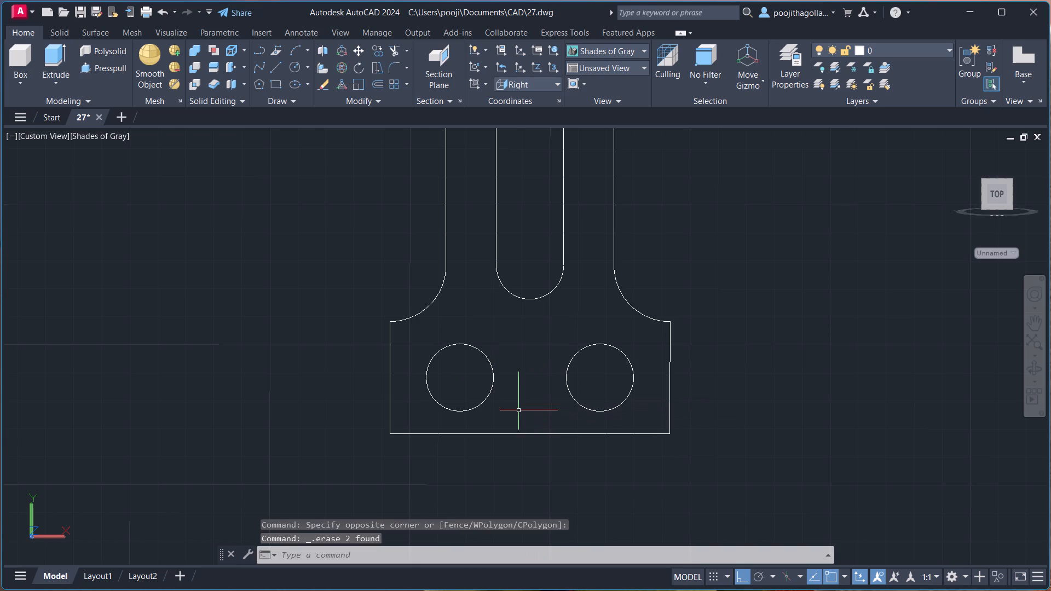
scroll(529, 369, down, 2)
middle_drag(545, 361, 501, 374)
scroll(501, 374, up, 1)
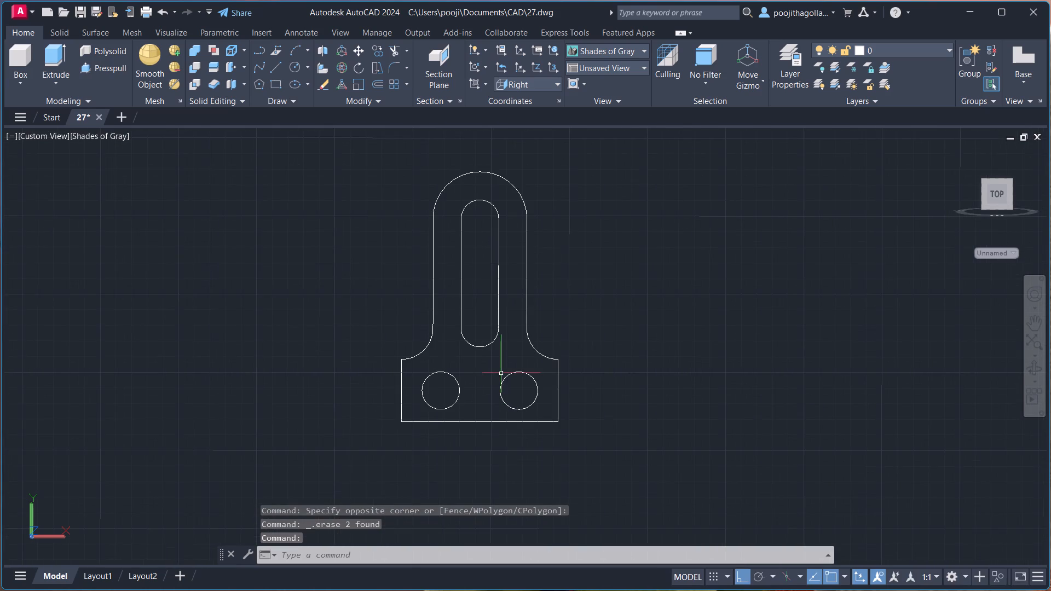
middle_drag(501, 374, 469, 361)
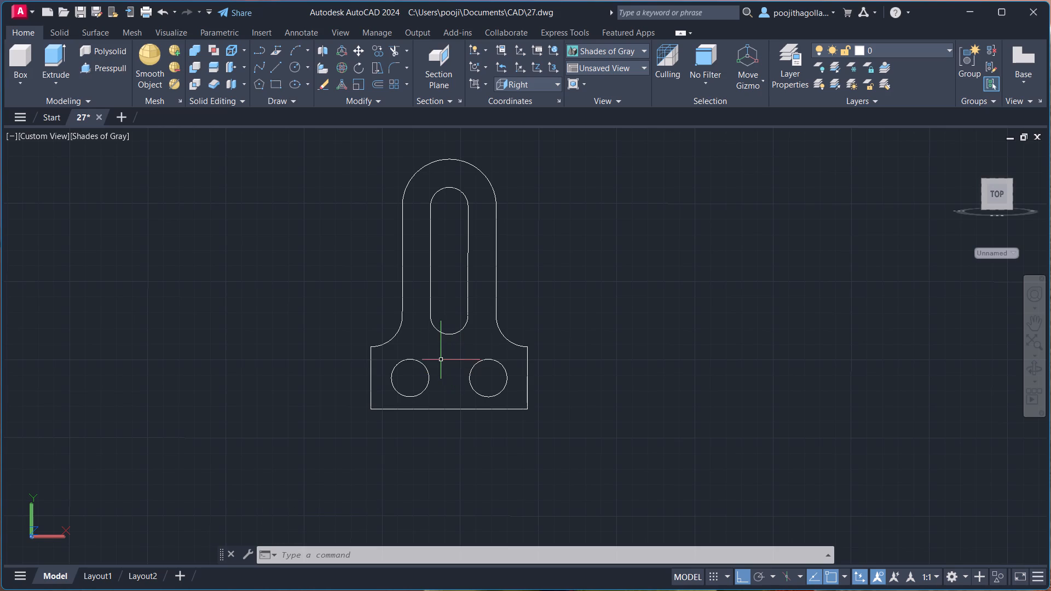
Join the side profile's connected lines and arcs into closed outer and slot polylines.
scroll(440, 360, down, 1)
scroll(396, 360, up, 1)
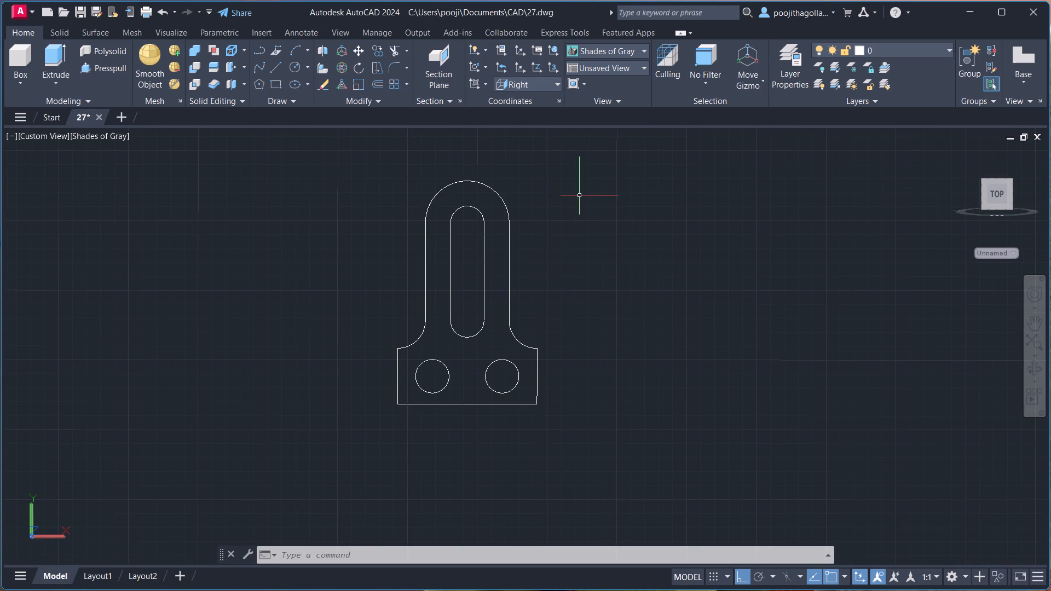
drag(587, 171, 586, 186)
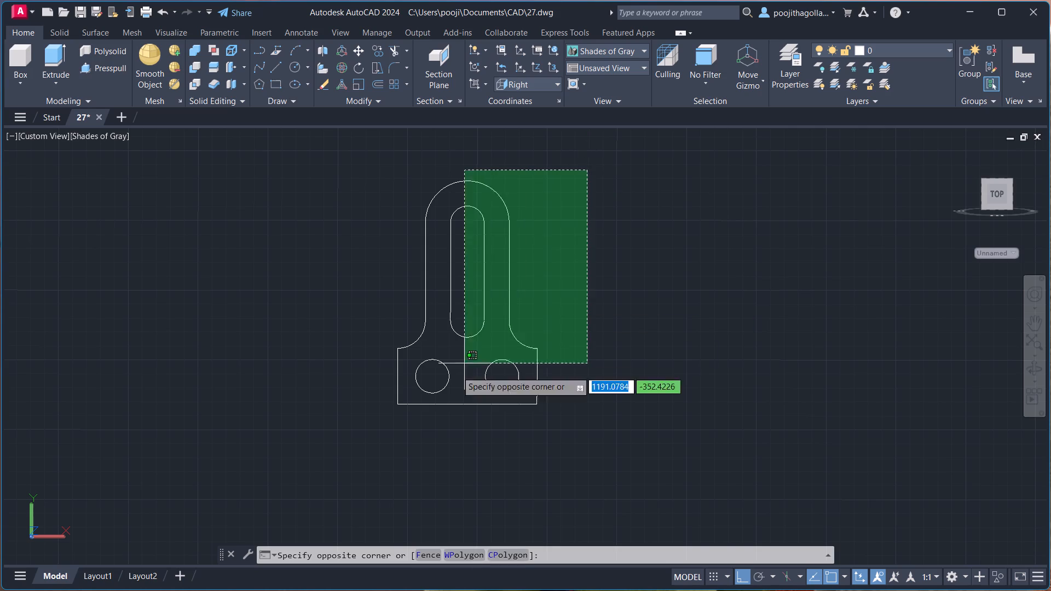
click(348, 437)
key(j)
key(Return)
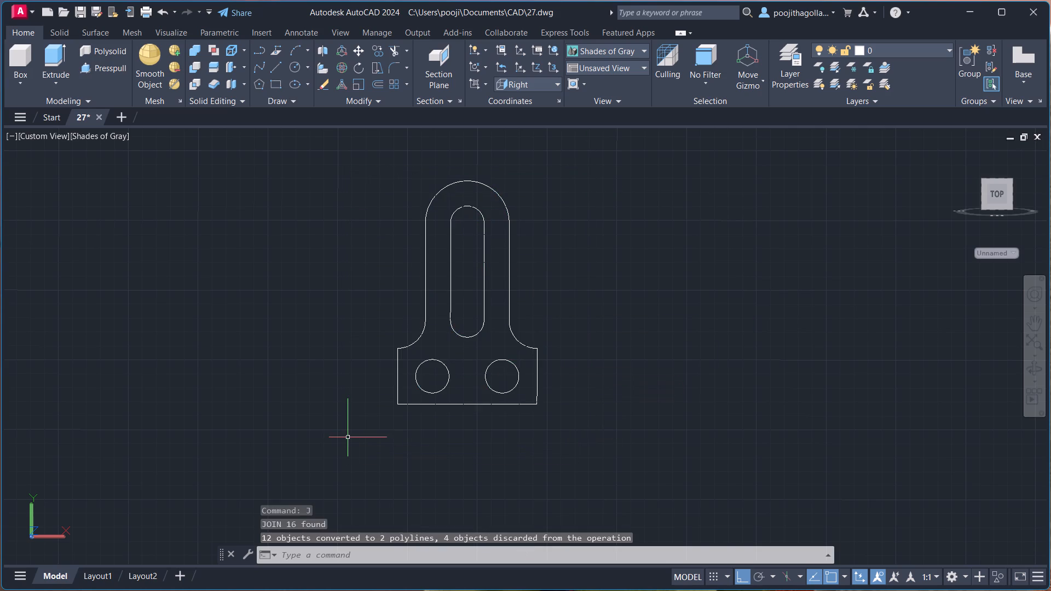
Presspull the profile area around the slot and two holes by 15, extruding it behind the sketch plane.
scroll(468, 370, down, 1)
ctrl+middle_drag(460, 381, 470, 386)
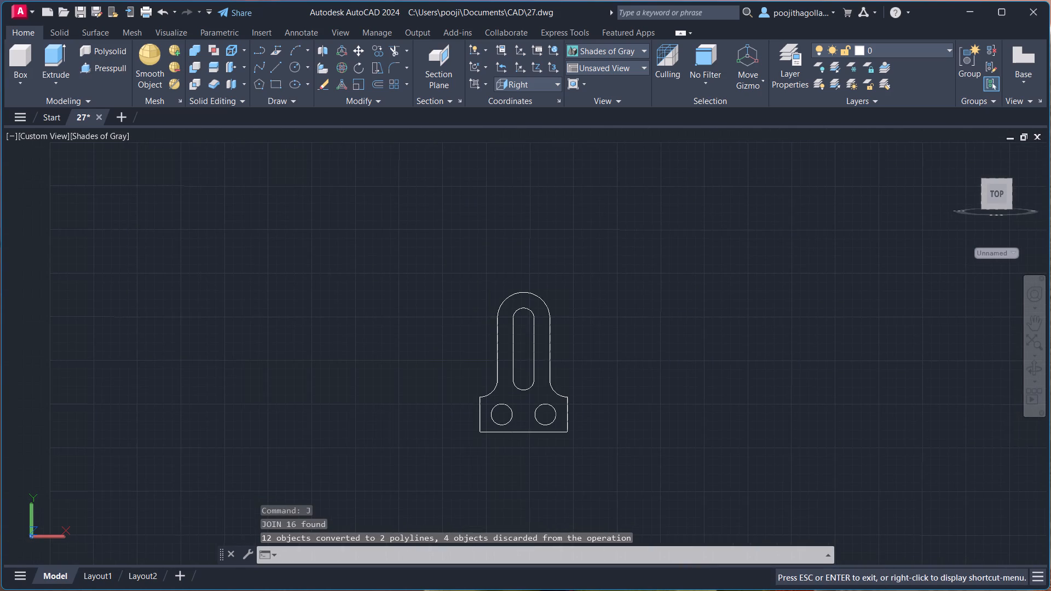
ctrl+middle_drag(470, 386, 467, 380)
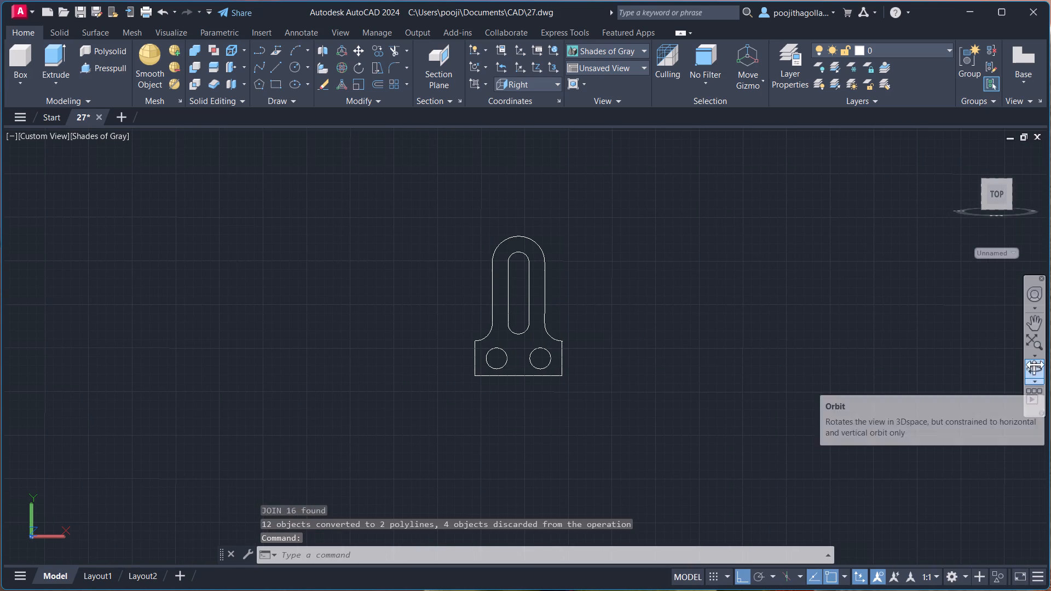
click(1034, 368)
drag(662, 357, 726, 398)
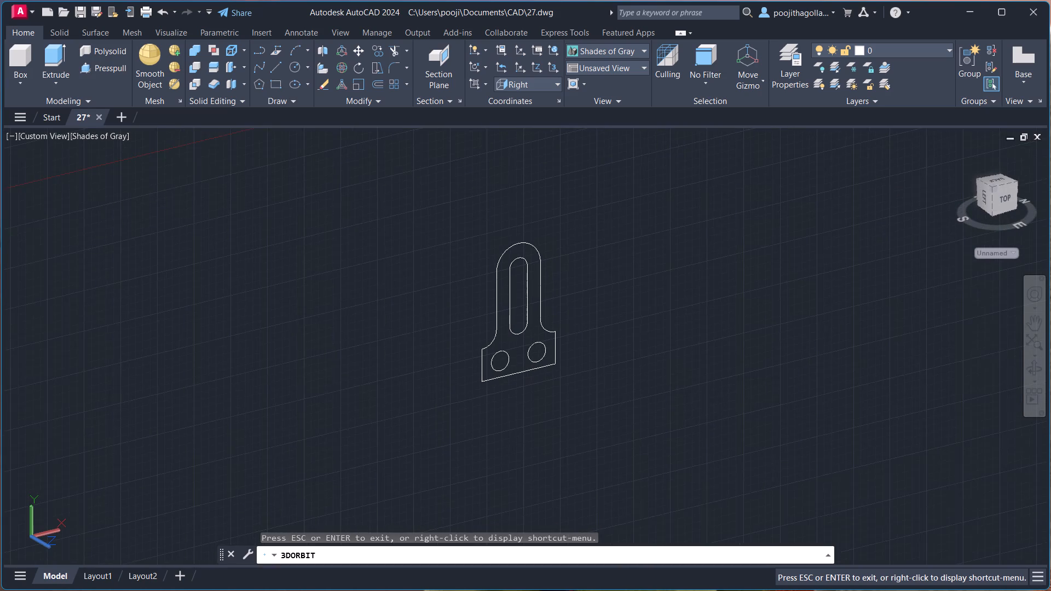
scroll(593, 309, up, 2)
key(Escape)
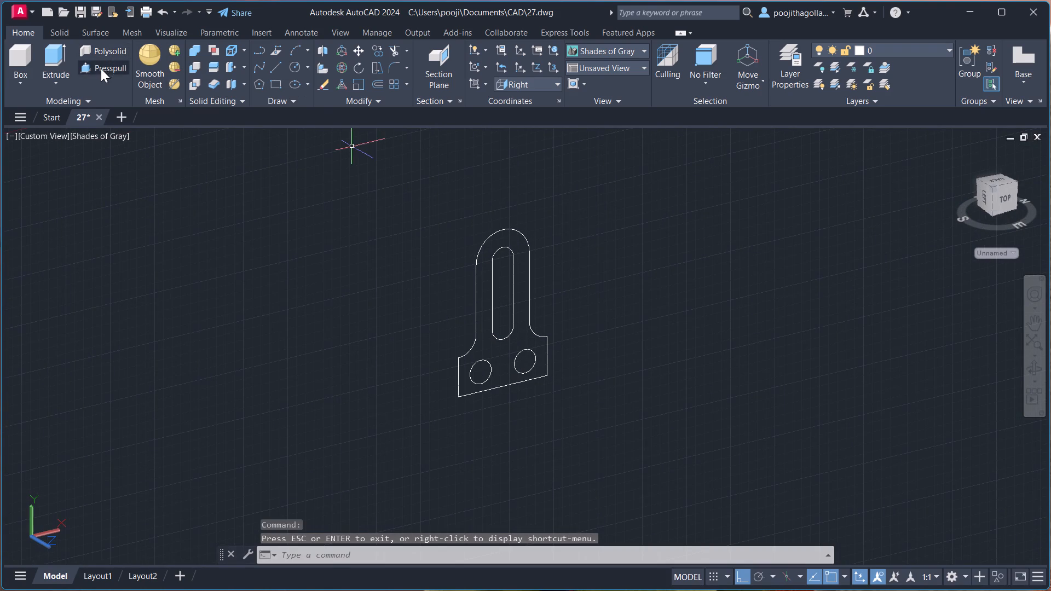
click(101, 68)
drag(490, 347, 485, 346)
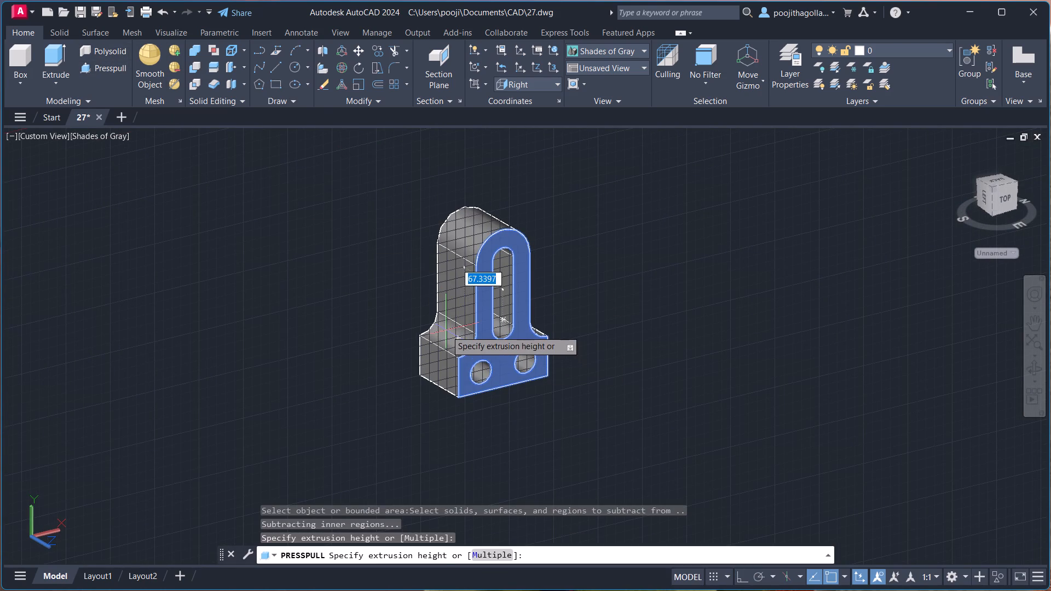
text(15)
key(Return)
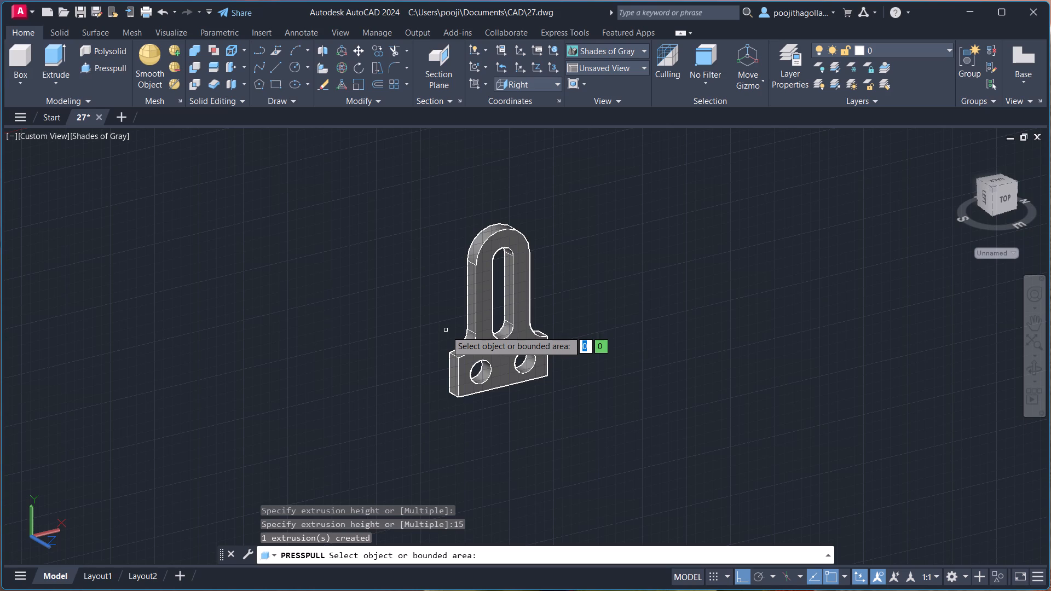
key(Escape)
Move the extruded upright by its rear bottom-left corner onto the slotted plate's rear top-left corner.
scroll(542, 372, down, 3)
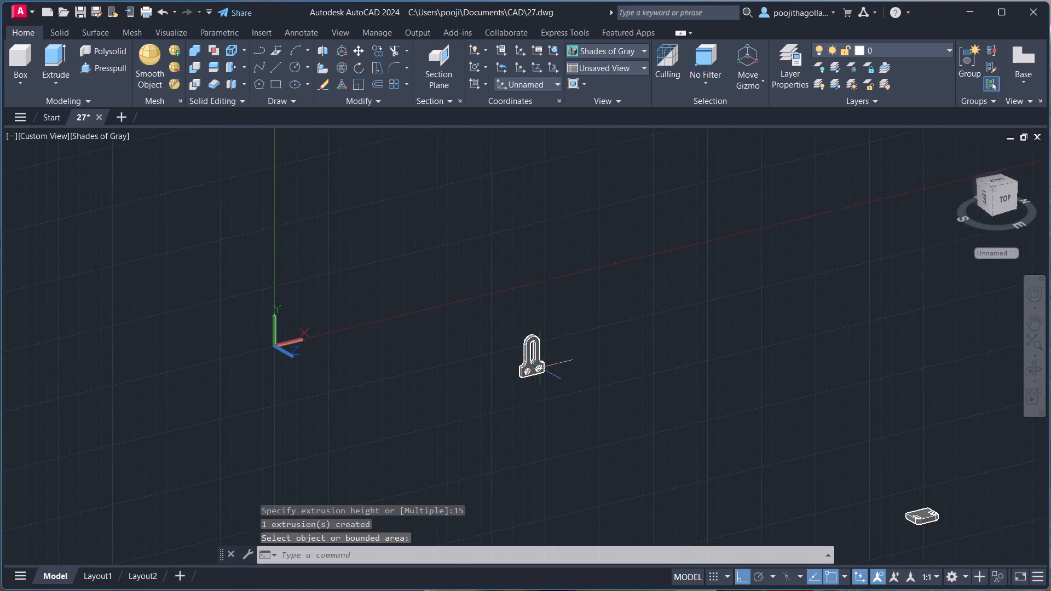
click(536, 363)
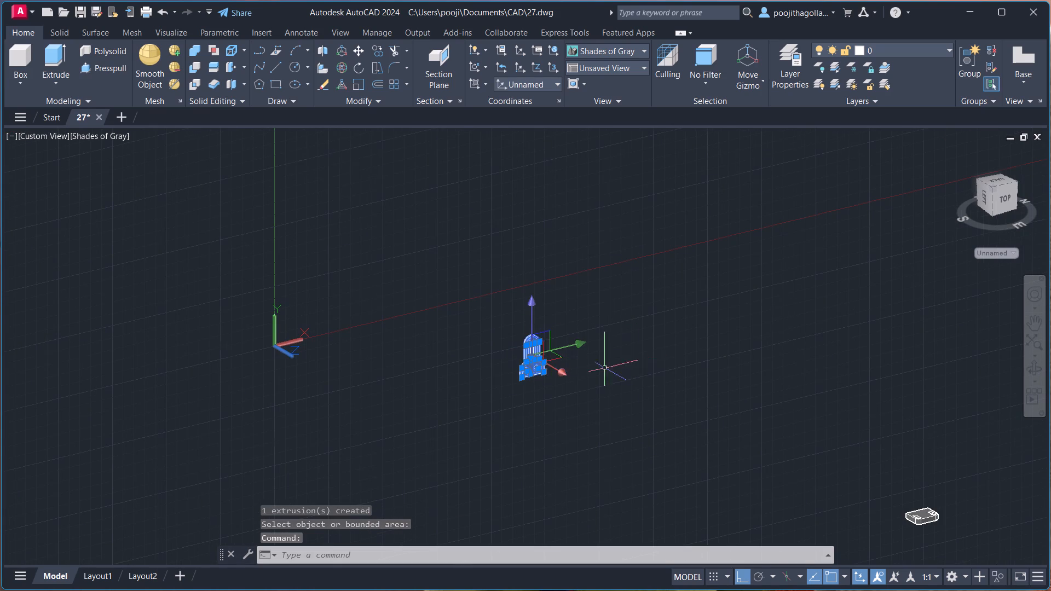
scroll(604, 368, up, 3)
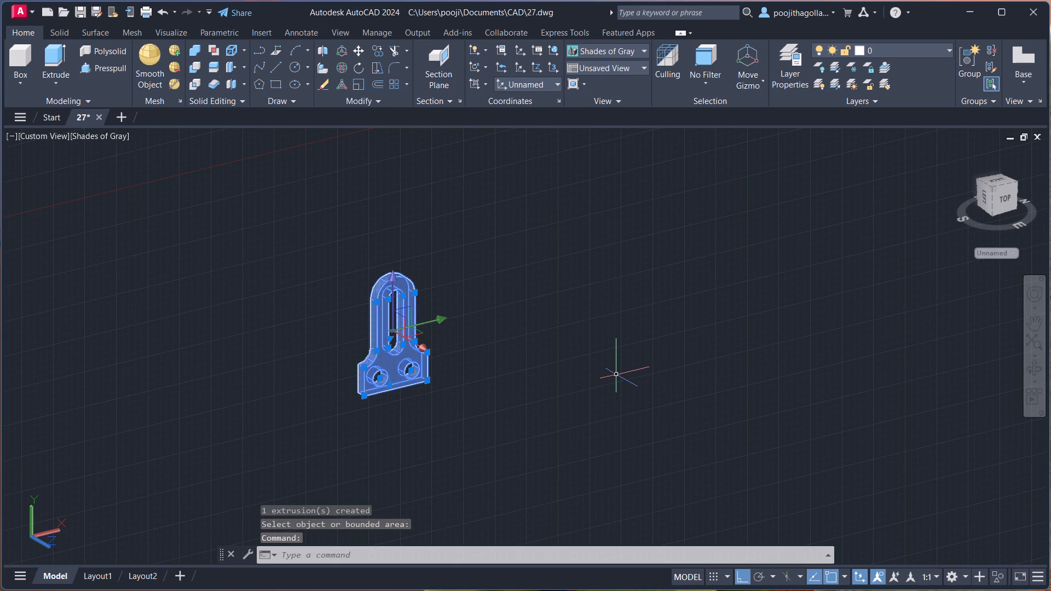
key(m)
key(Return)
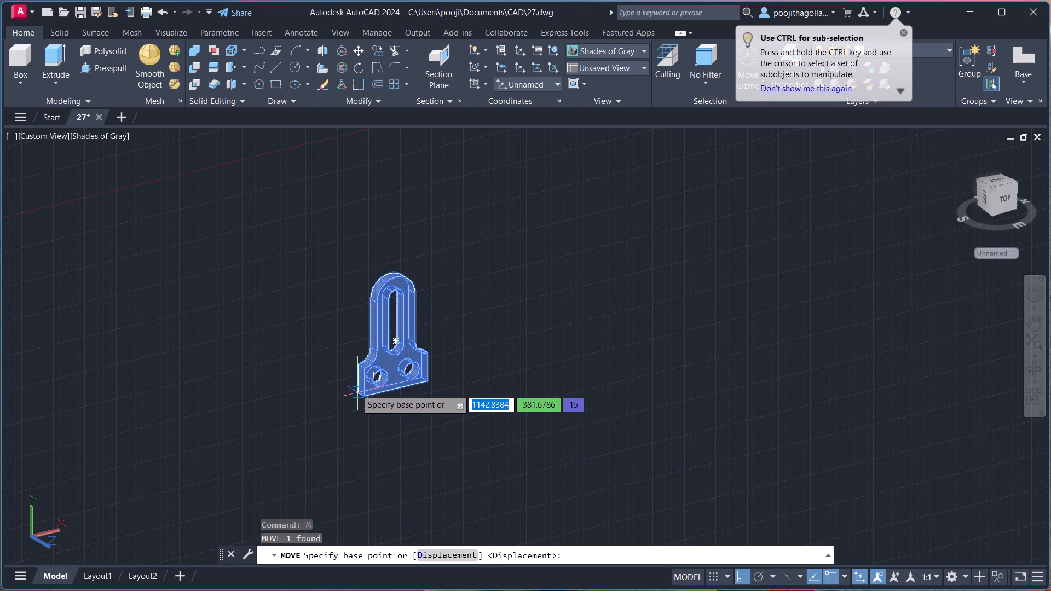
click(356, 389)
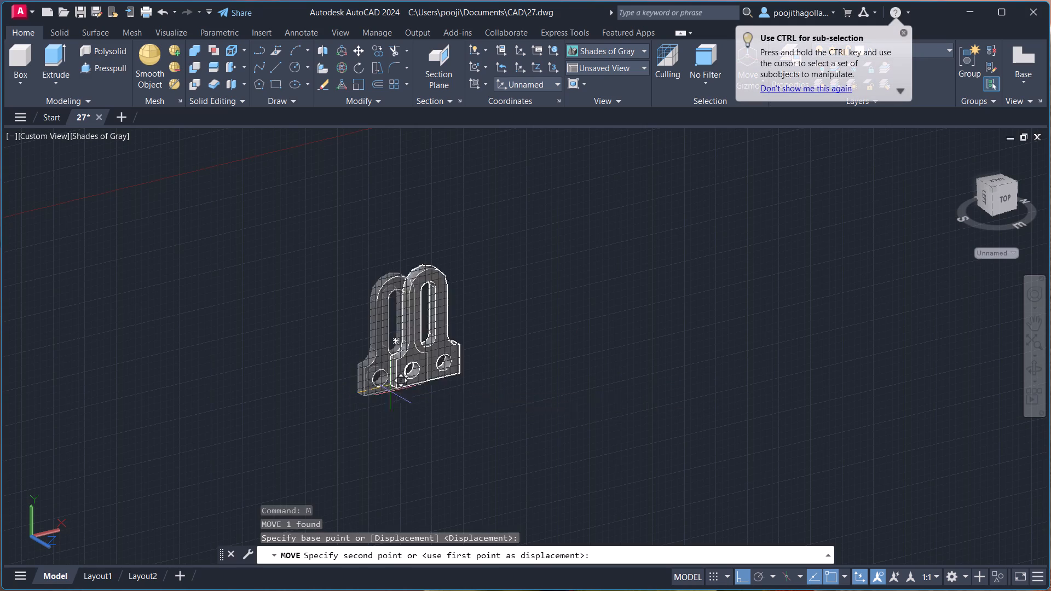
scroll(510, 410, down, 3)
middle_drag(664, 431, 411, 326)
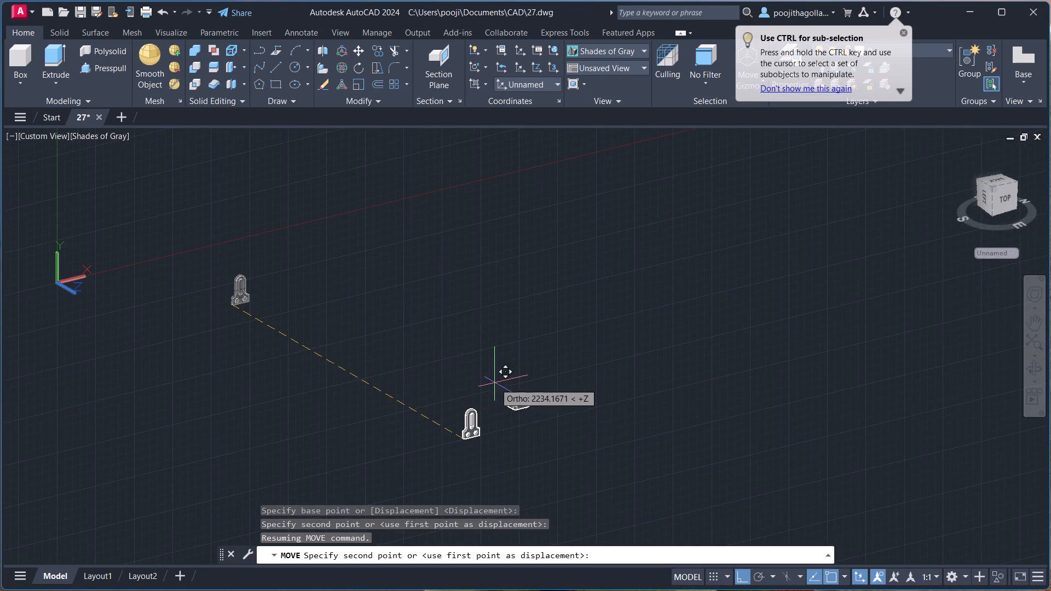
scroll(495, 383, up, 5)
middle_drag(583, 425, 533, 310)
scroll(486, 328, up, 4)
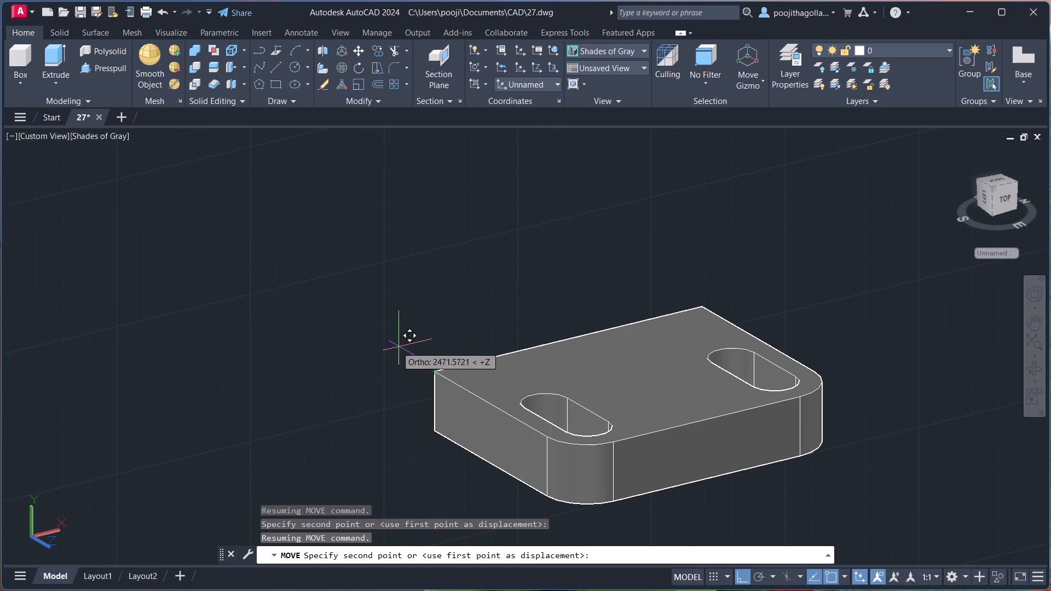
click(432, 369)
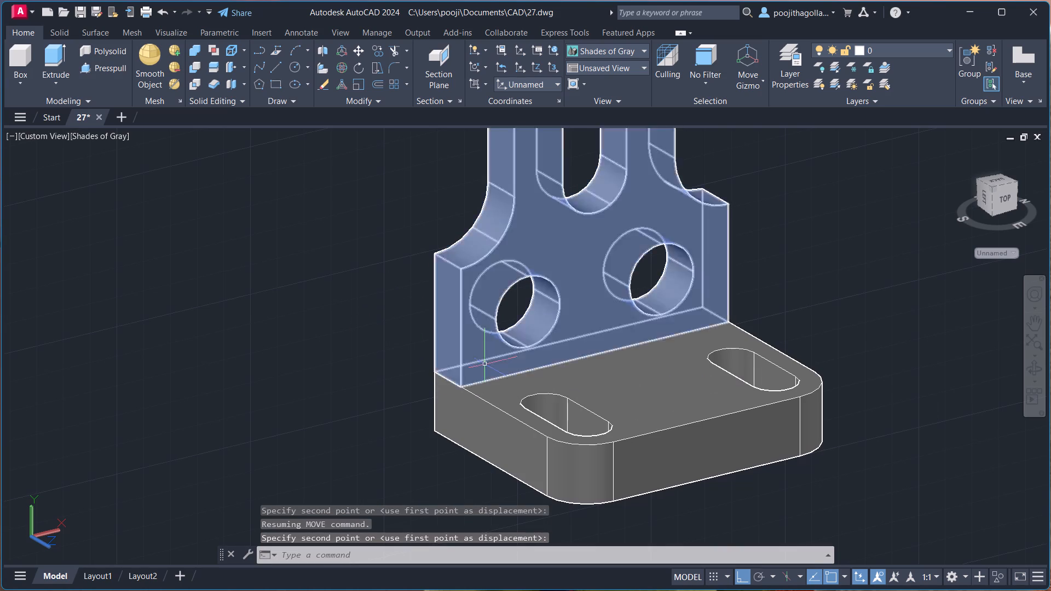
Union the slotted upright and the base plate into a single solid.
middle_drag(485, 364, 421, 339)
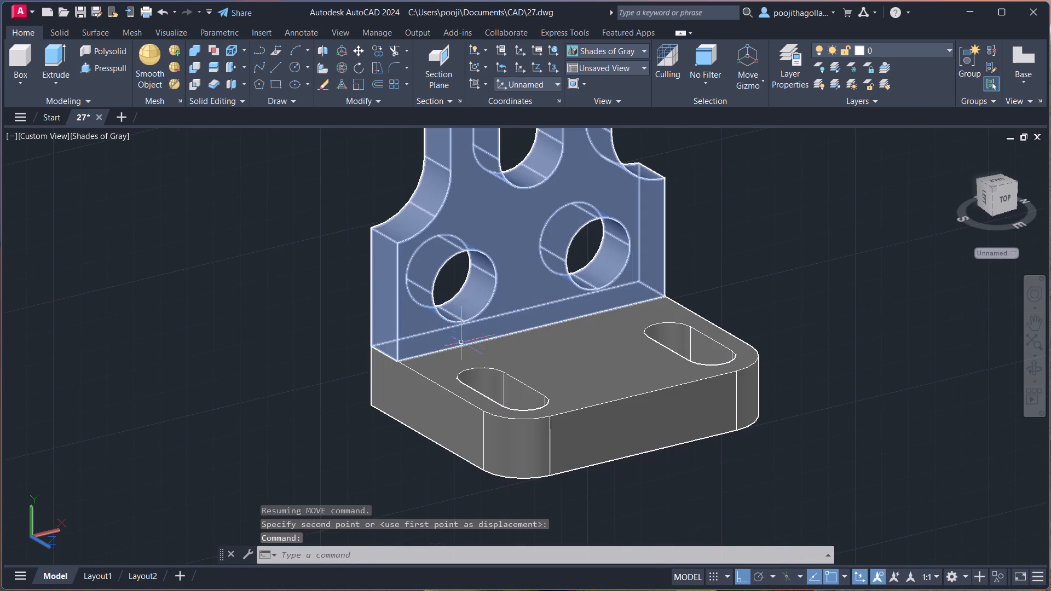
scroll(458, 346, down, 1)
middle_click(486, 345)
scroll(474, 331, down, 3)
scroll(505, 312, up, 2)
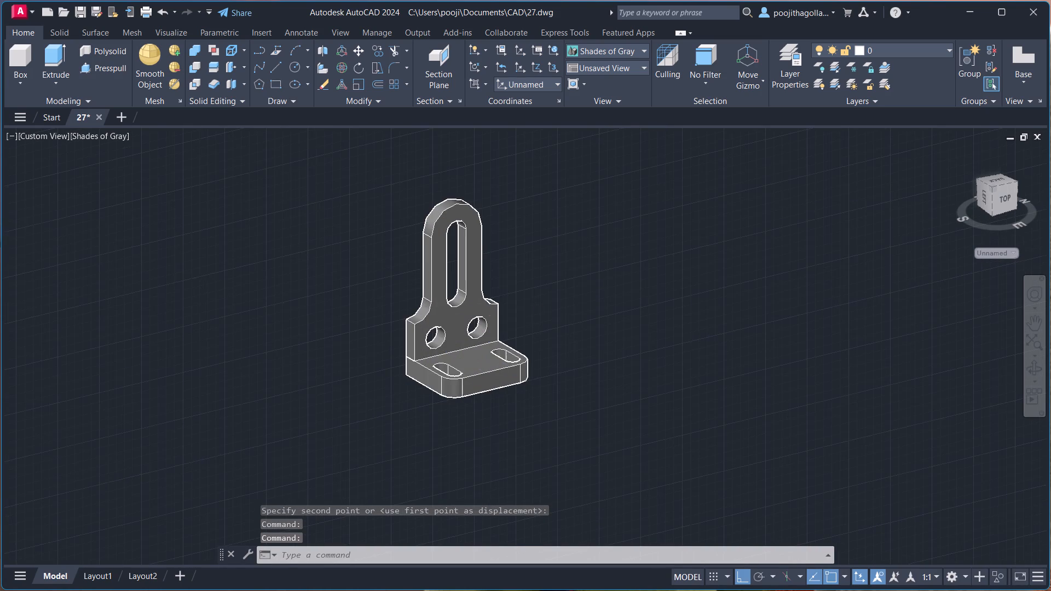
text(uni)
key(Return)
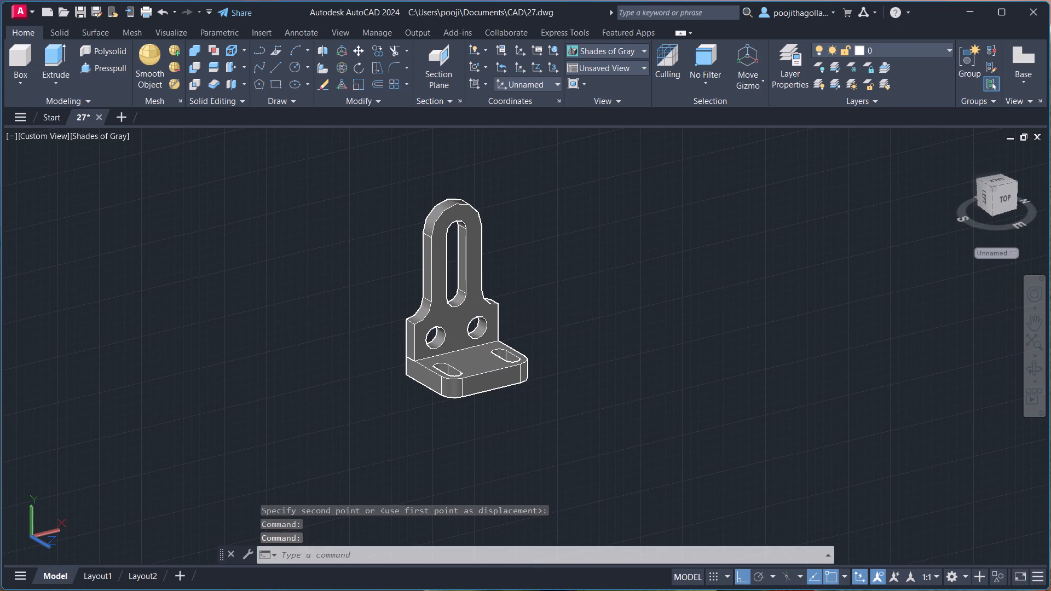
drag(549, 200, 542, 216)
click(374, 427)
key(Return)
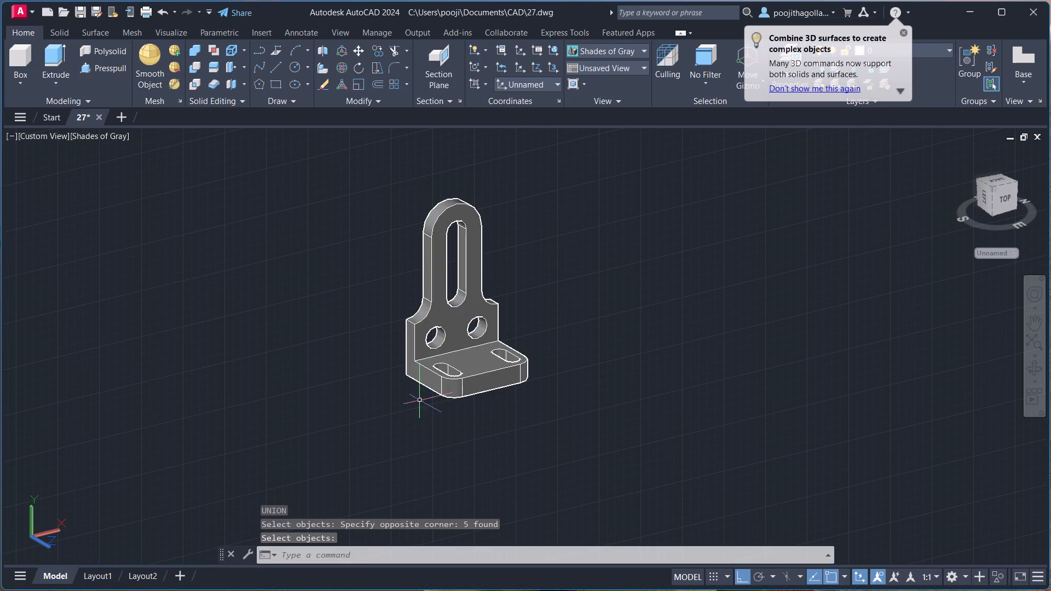
Erase the leftover profile curves at the upright's original location.
scroll(453, 372, up, 2)
middle_drag(477, 368, 461, 405)
scroll(437, 348, down, 3)
scroll(380, 316, up, 1)
scroll(380, 316, down, 1)
scroll(299, 294, down, 2)
click(120, 184)
click(64, 247)
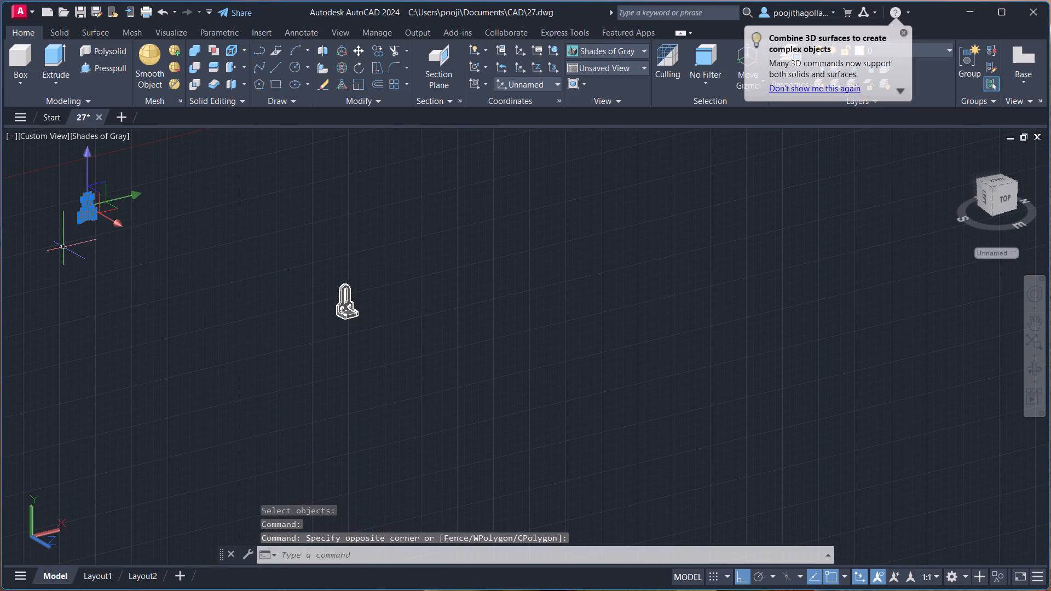
key(Print)
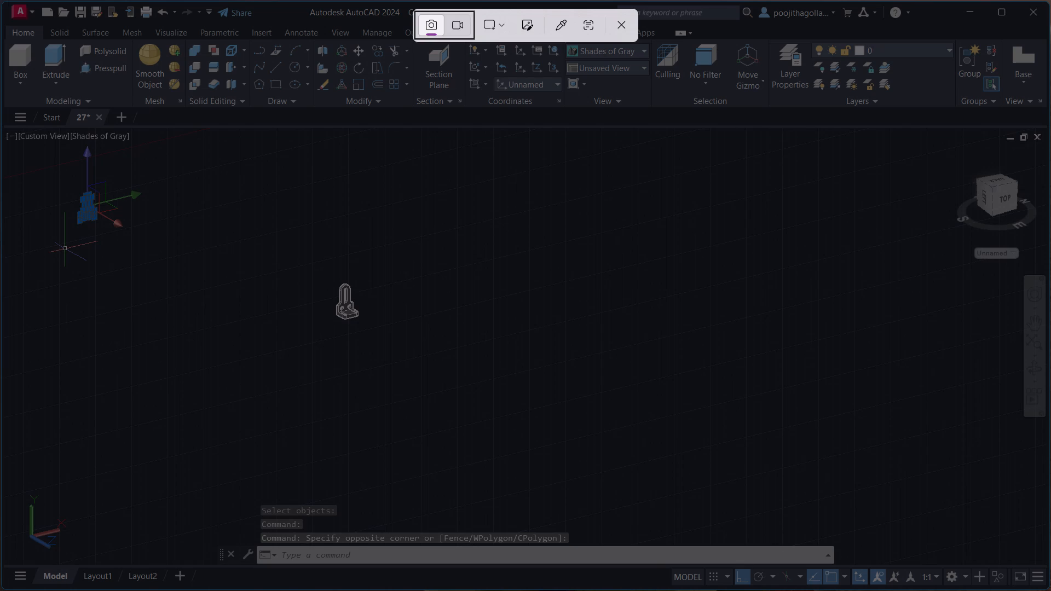
click(624, 30)
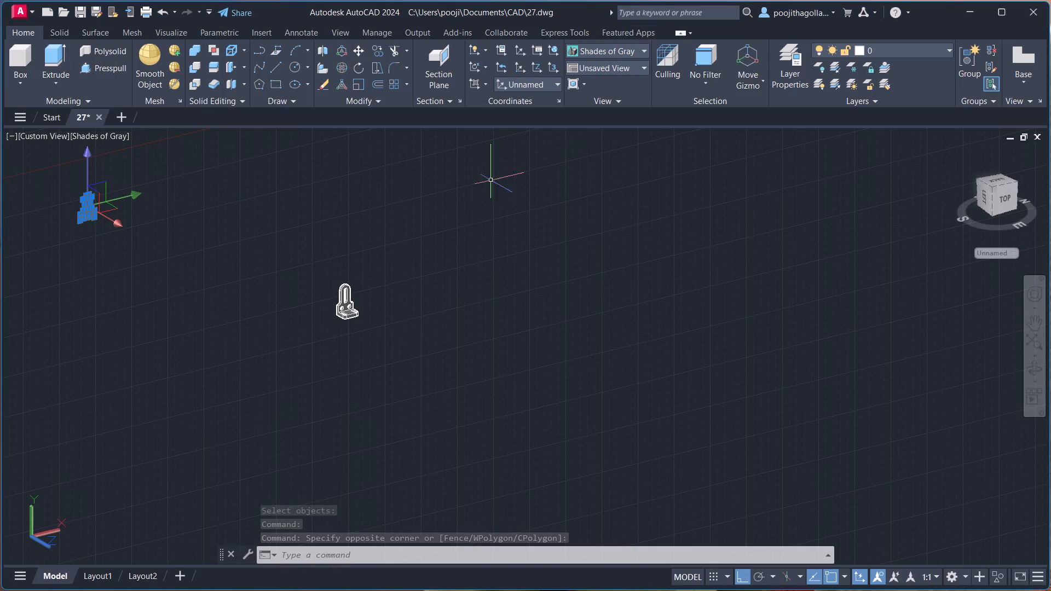
key(Delete)
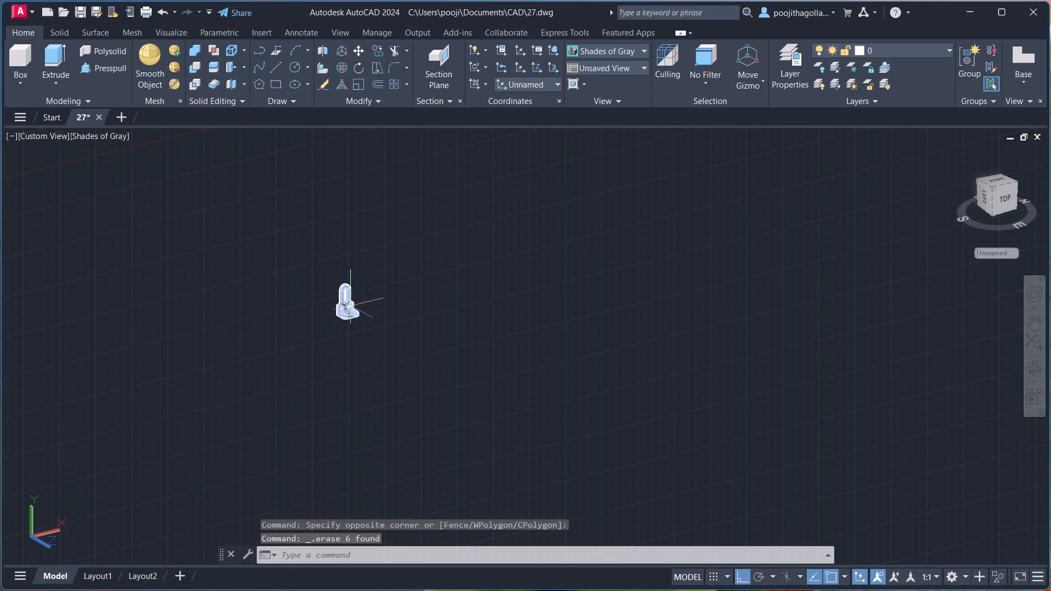
Examine the finished bracket's slotted upright, round holes and slotted base up close and as a whole.
scroll(362, 315, up, 6)
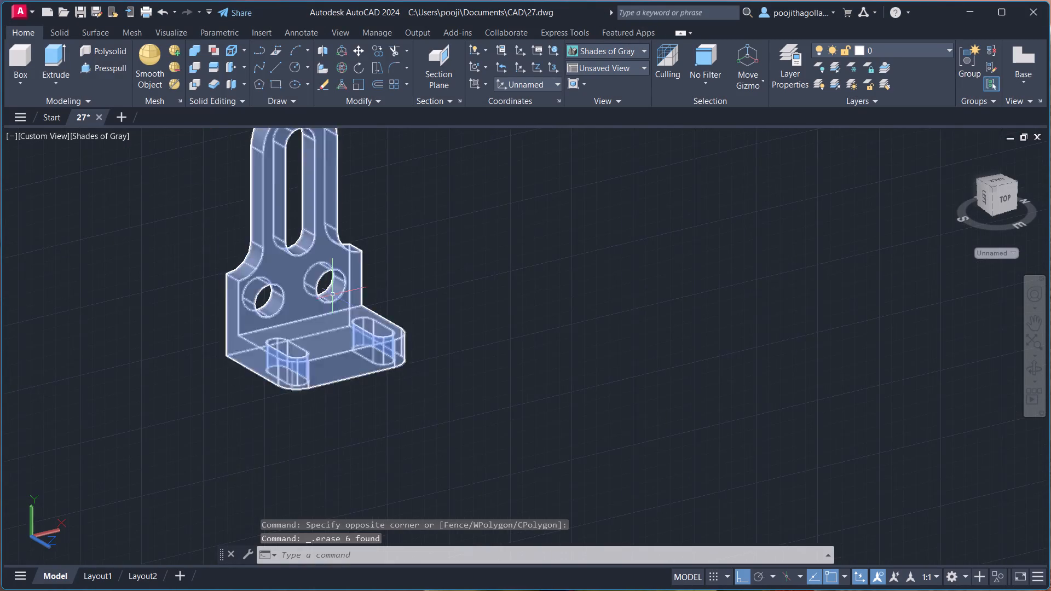
middle_drag(333, 295, 360, 344)
scroll(333, 350, up, 1)
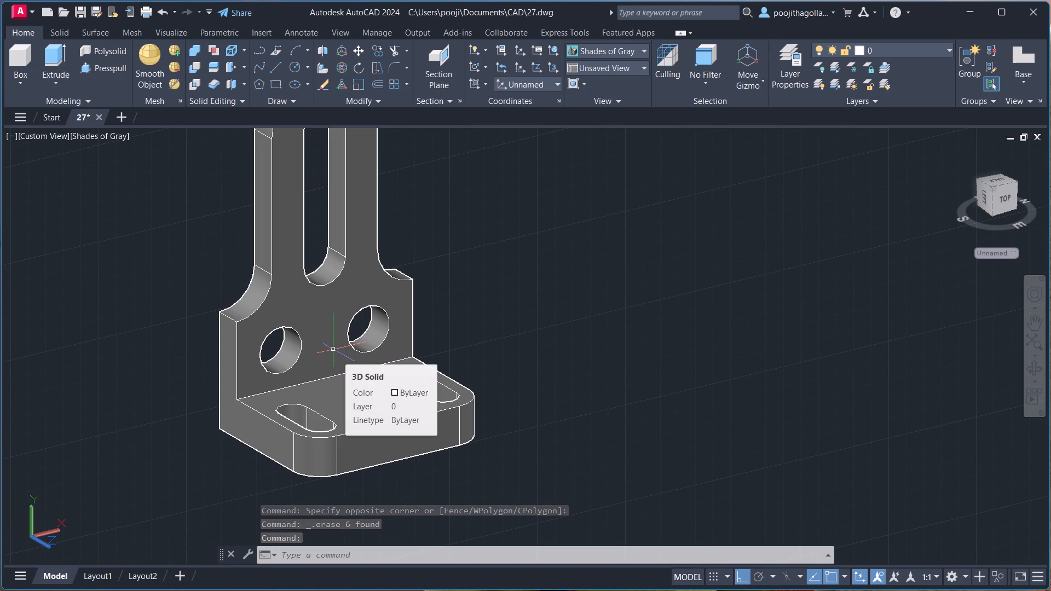
scroll(329, 344, down, 1)
middle_drag(329, 344, 470, 389)
scroll(470, 388, up, 1)
middle_drag(474, 392, 445, 379)
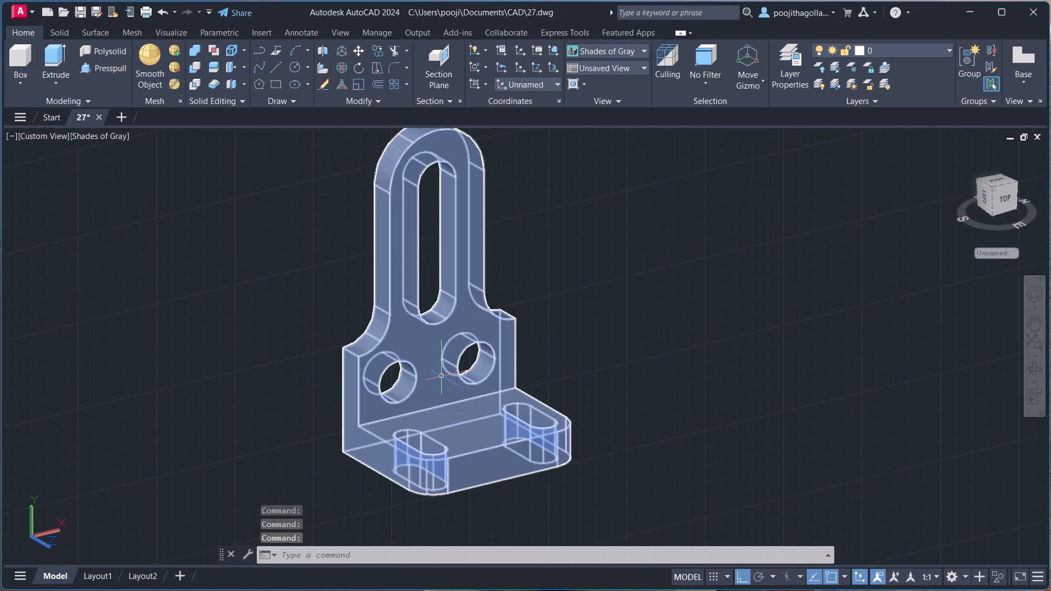
scroll(442, 376, down, 1)
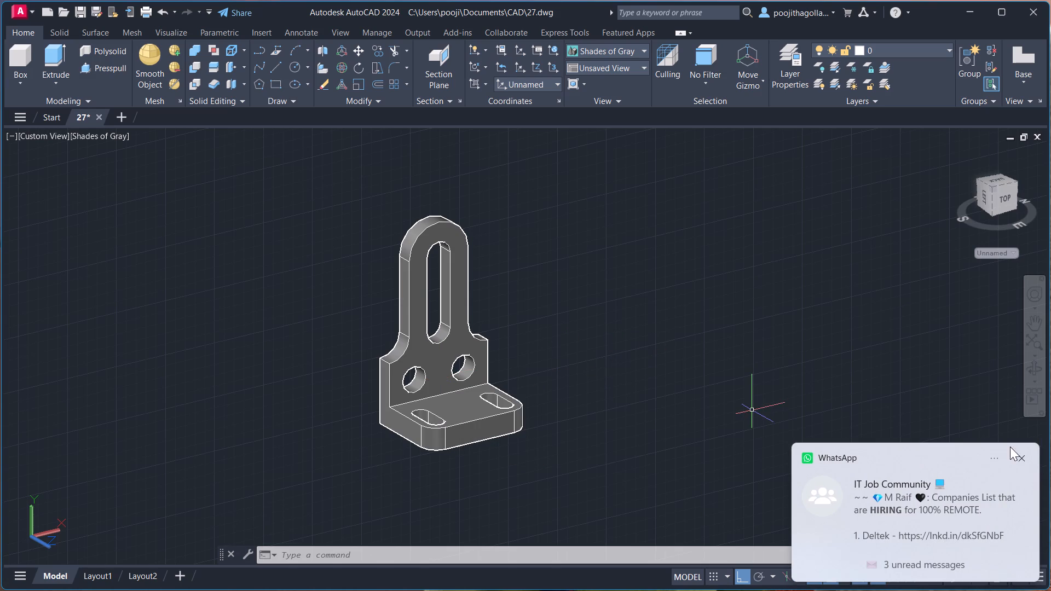
click(1024, 461)
middle_drag(475, 374, 515, 369)
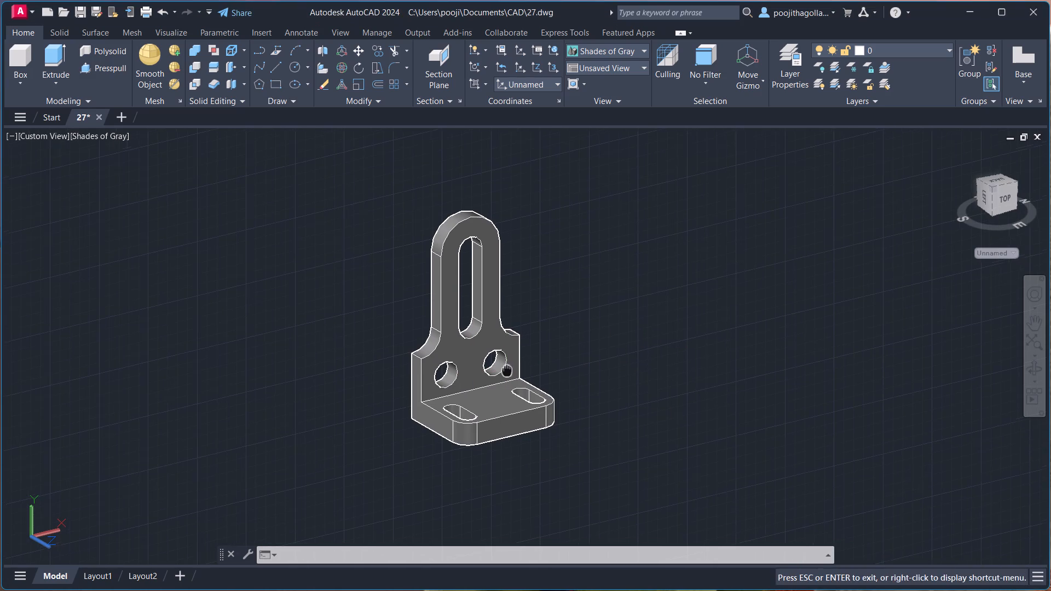
middle_drag(515, 369, 517, 369)
scroll(552, 334, up, 1)
scroll(555, 344, down, 1)
middle_drag(556, 349, 546, 370)
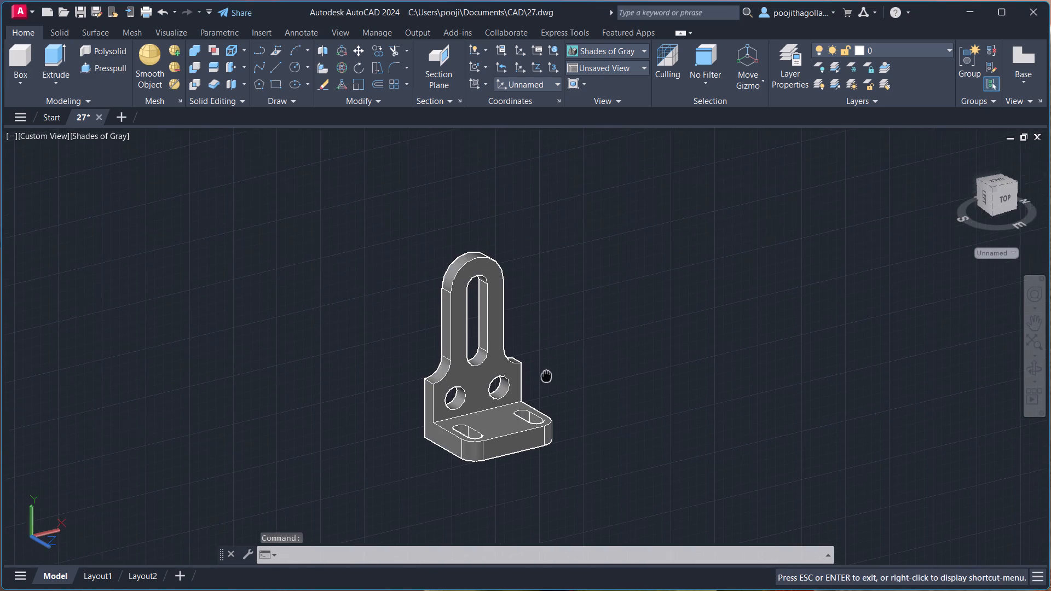
middle_drag(546, 370, 545, 368)
scroll(545, 368, up, 1)
middle_drag(545, 368, 556, 359)
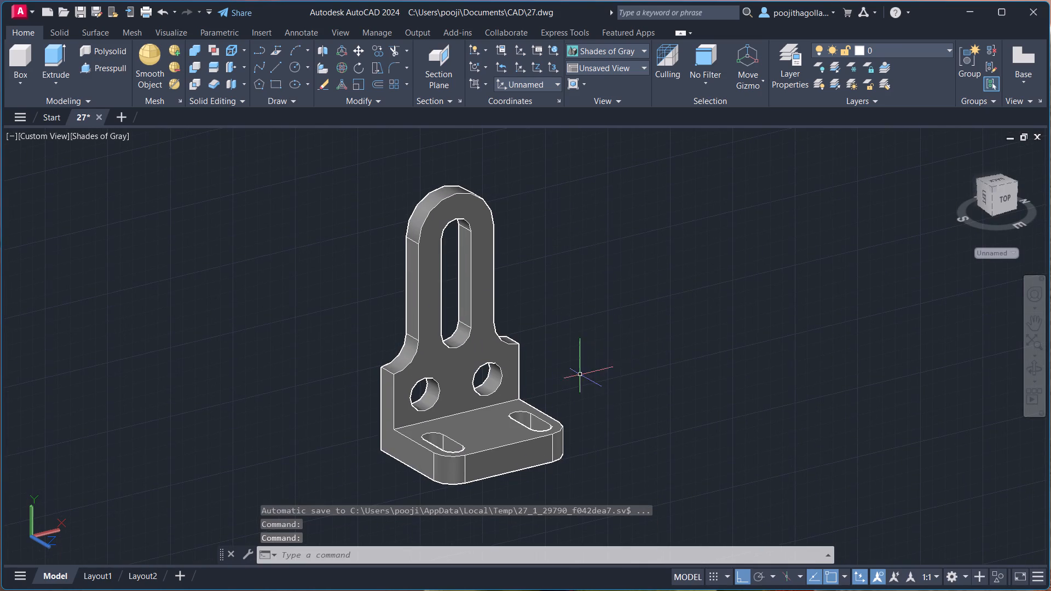
scroll(580, 375, down, 1)
middle_drag(580, 375, 580, 362)
scroll(573, 360, up, 1)
middle_drag(573, 360, 581, 339)
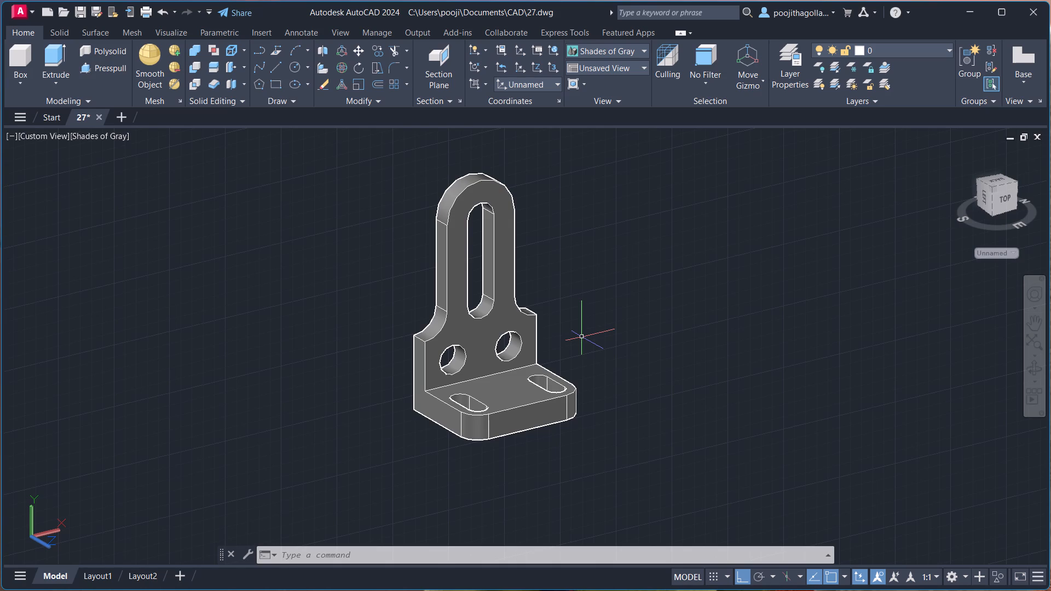
scroll(576, 343, down, 1)
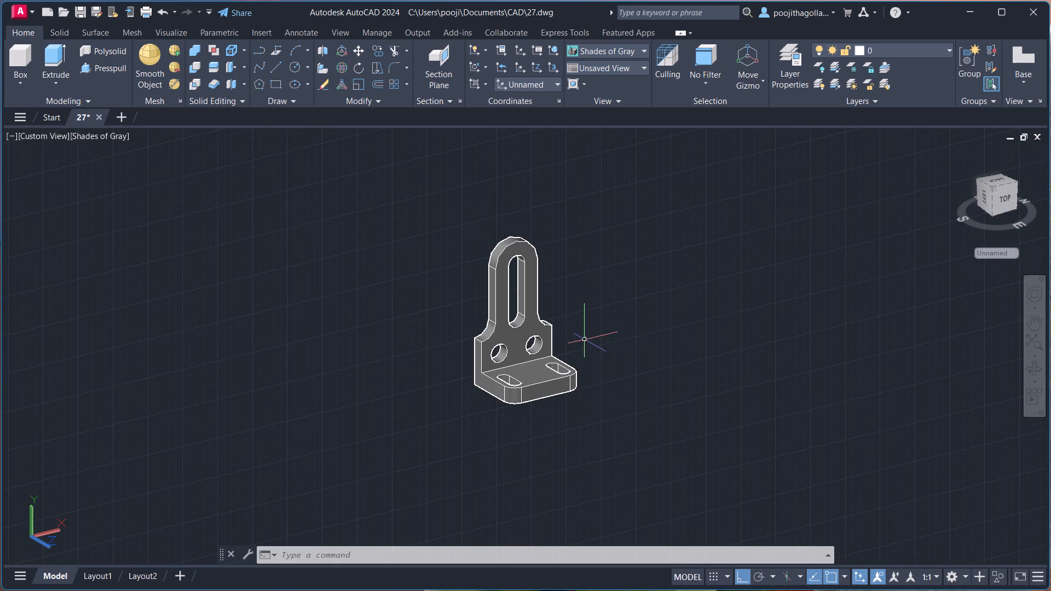
scroll(592, 316, up, 1)
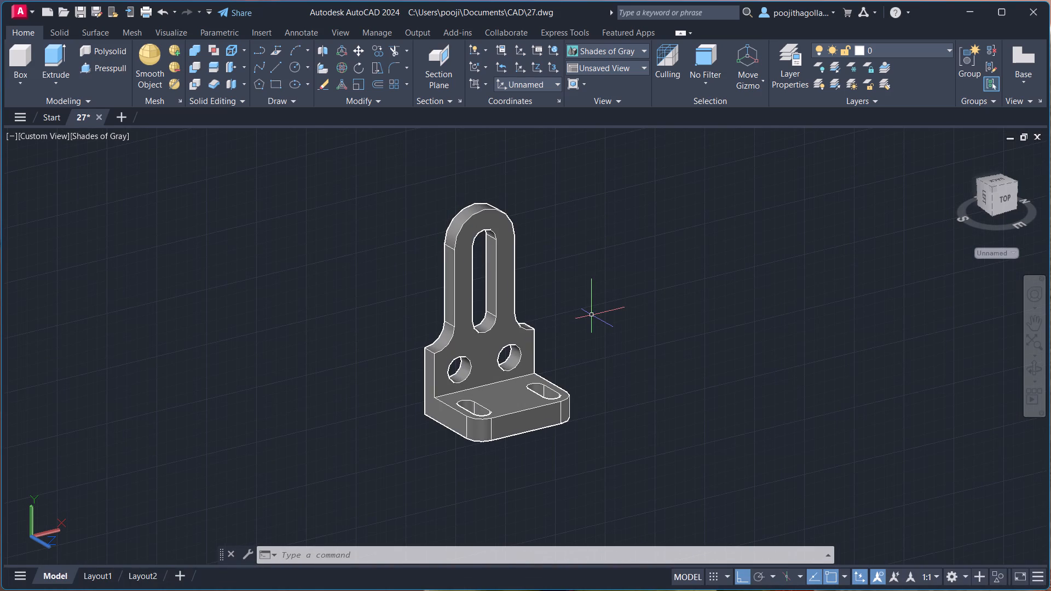
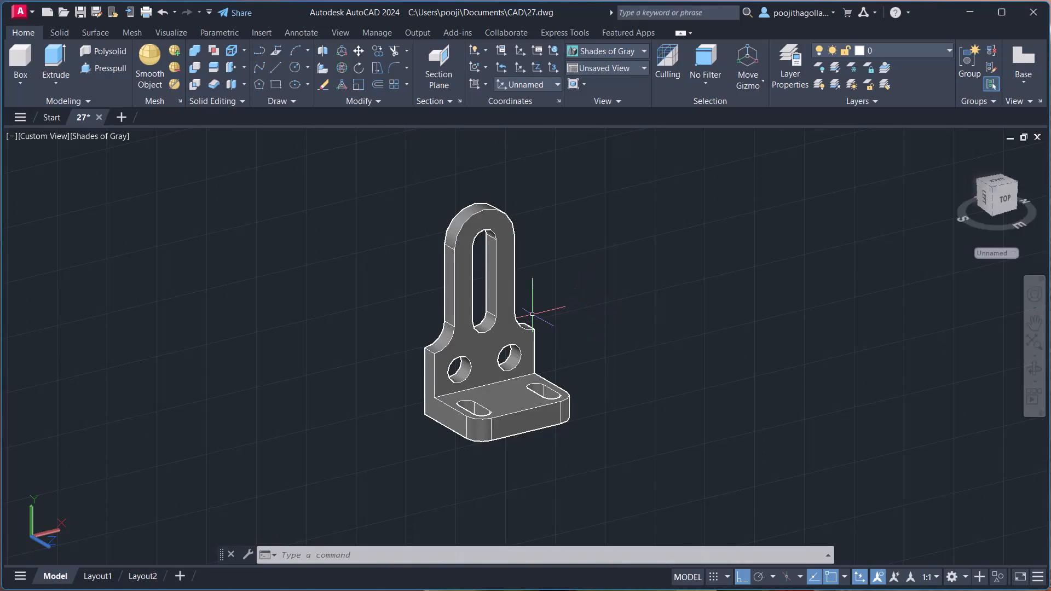
Save the finished bracket drawing.
middle_drag(533, 315, 533, 299)
key(ctrl+s)
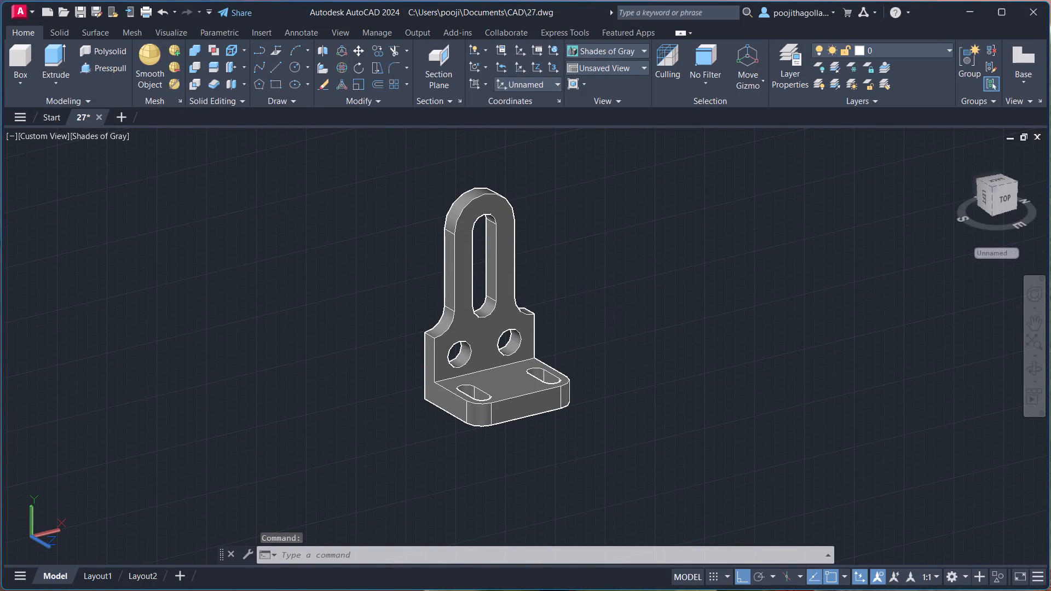
key(ctrl+s)
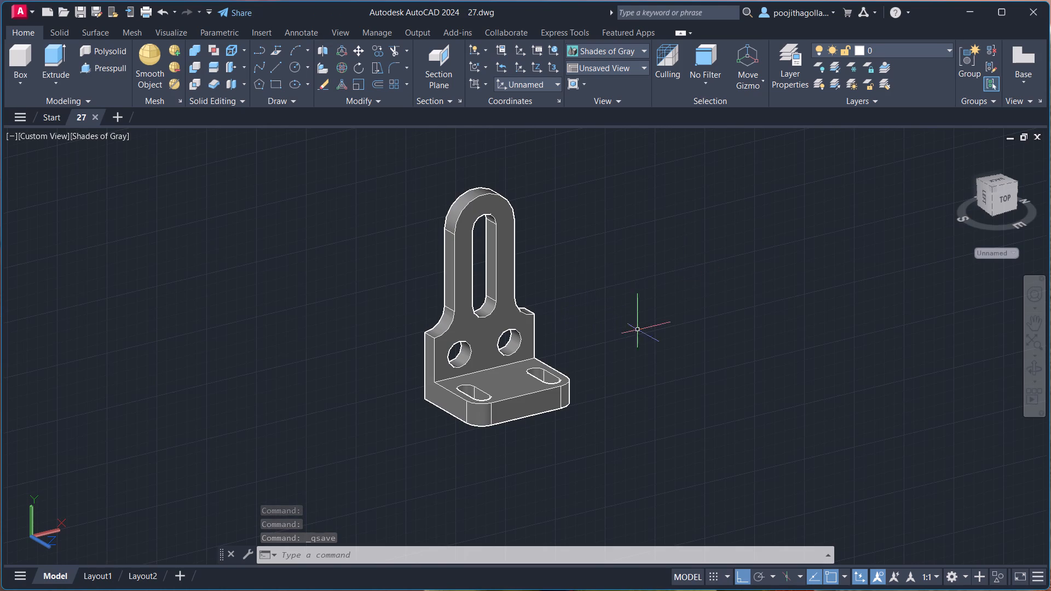
middle_drag(608, 327, 610, 339)
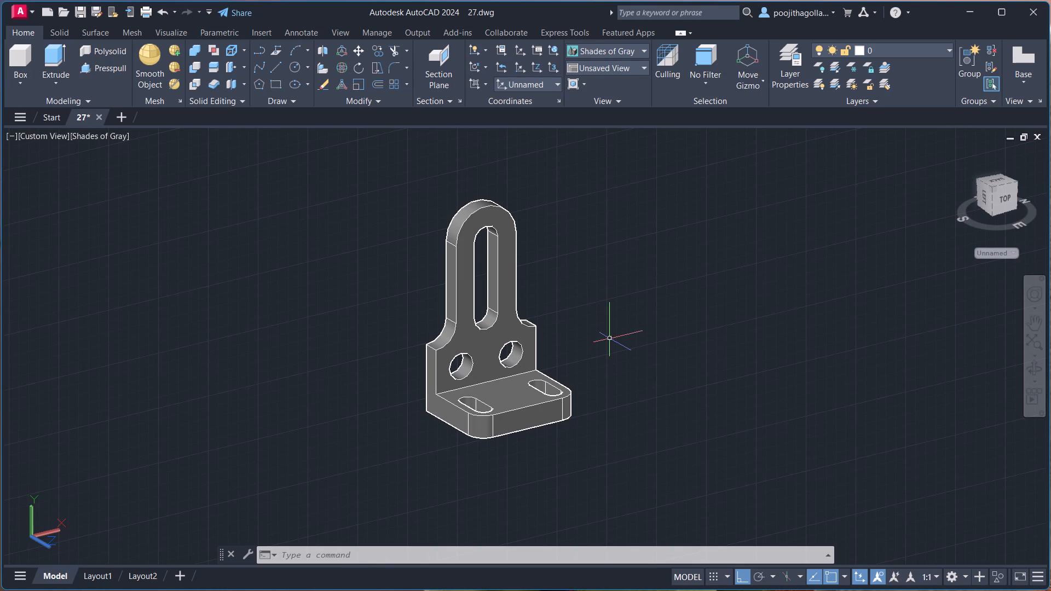
middle_drag(545, 339, 551, 349)
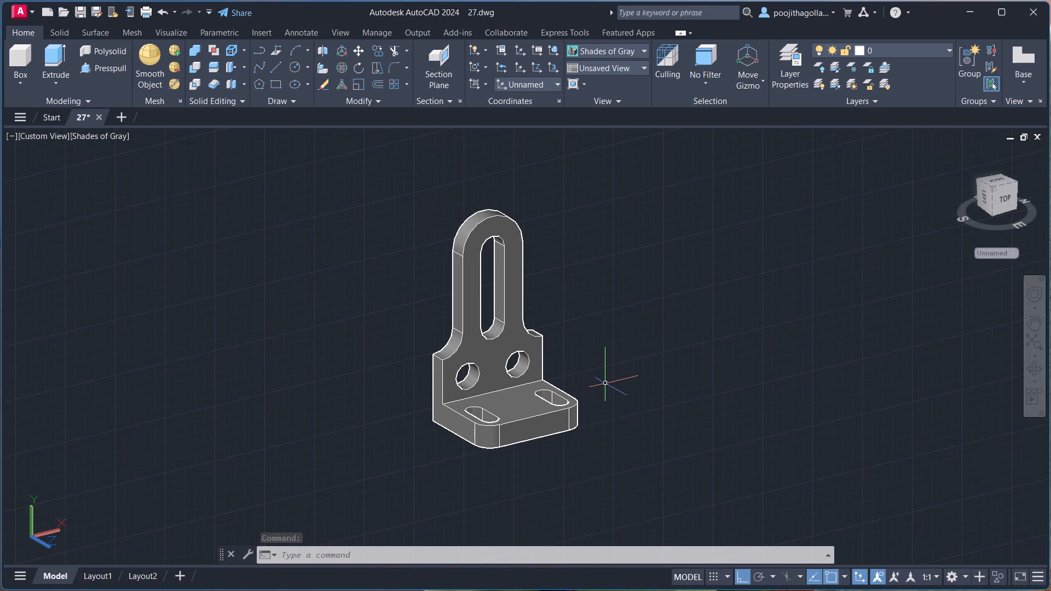
key(ctrl+s)
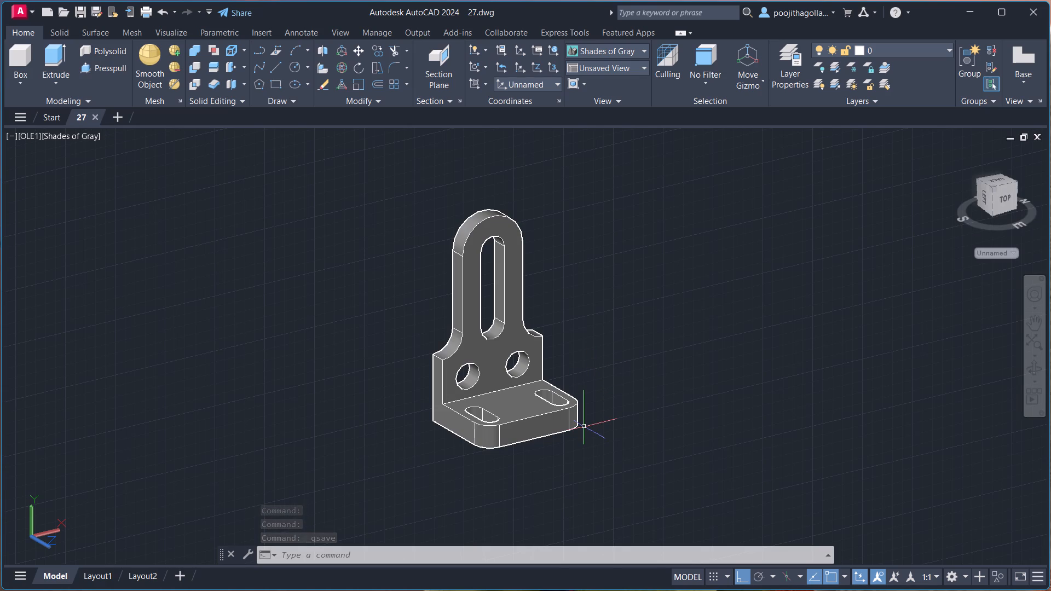
Set up a centred plot of the model using the AutoCAD PDF (High Quality Print).pc3 plotter.
middle_drag(597, 374, 599, 363)
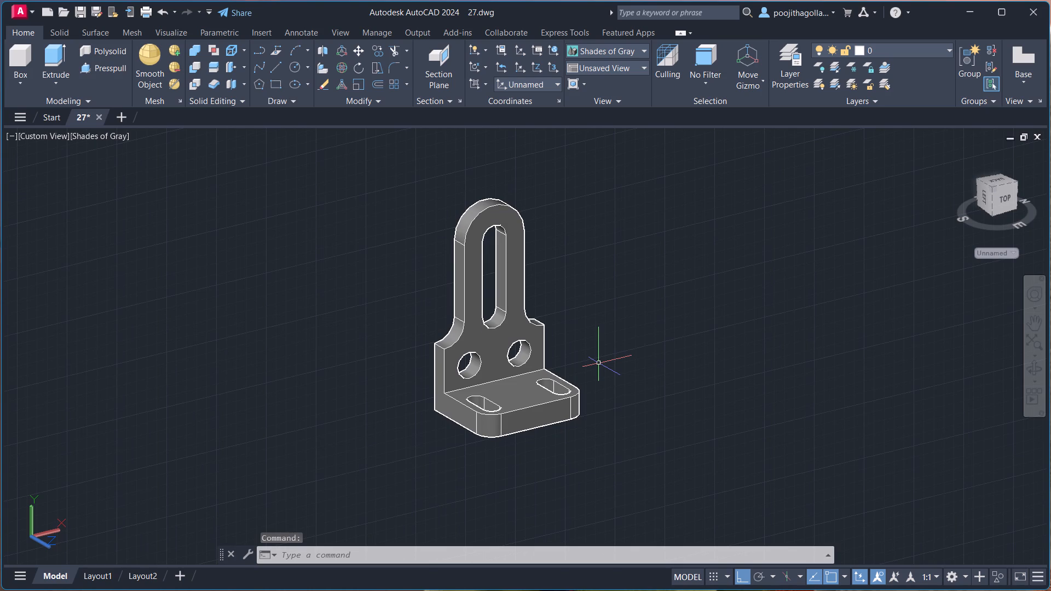
key(ctrl+p)
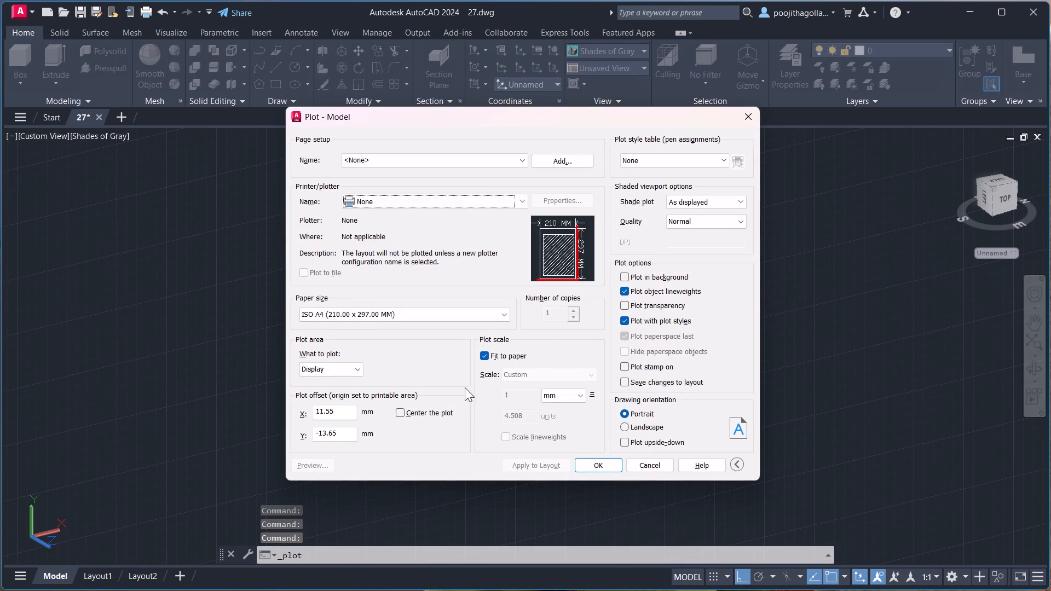
click(404, 412)
click(357, 367)
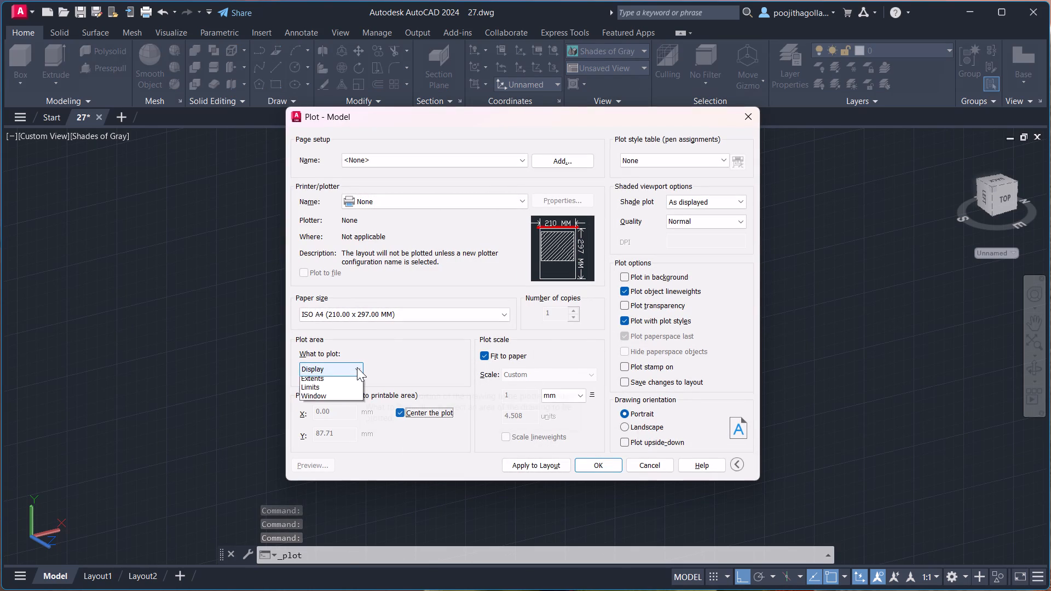
click(452, 198)
click(452, 198)
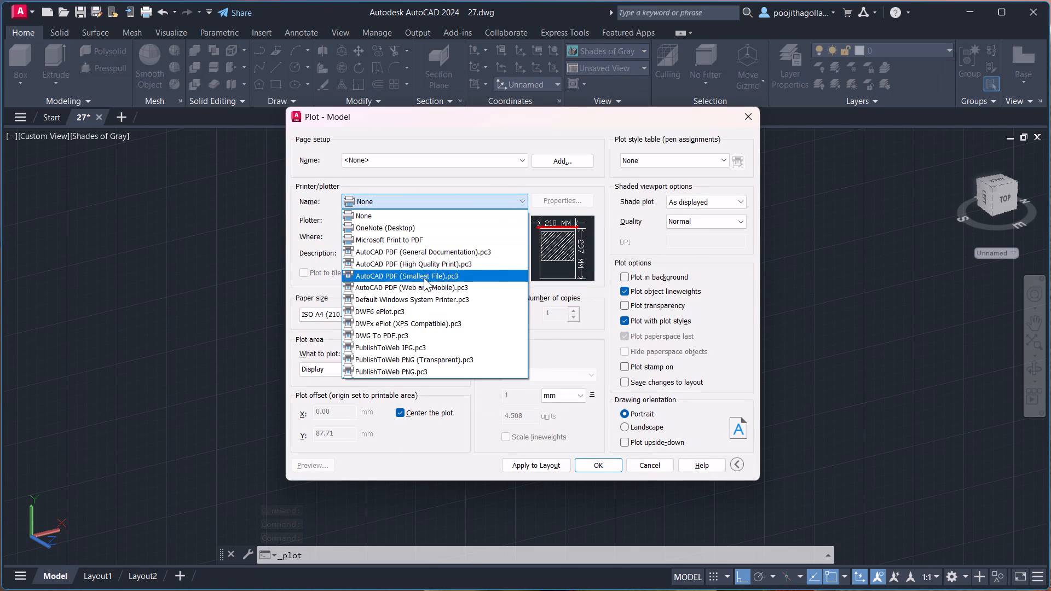
click(420, 263)
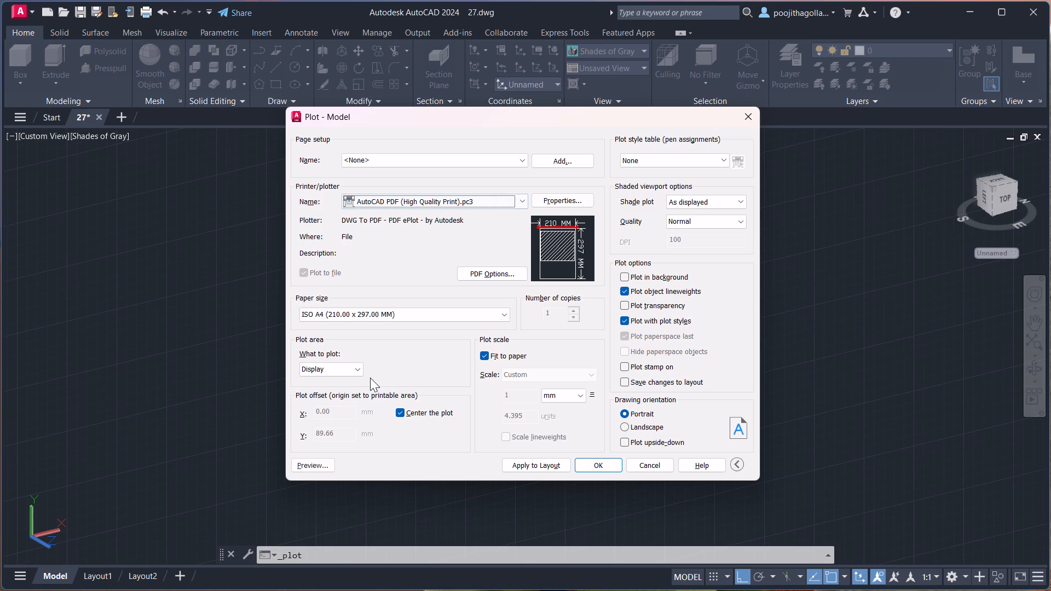
Set the plot area to a window enclosing the whole bracket.
click(353, 372)
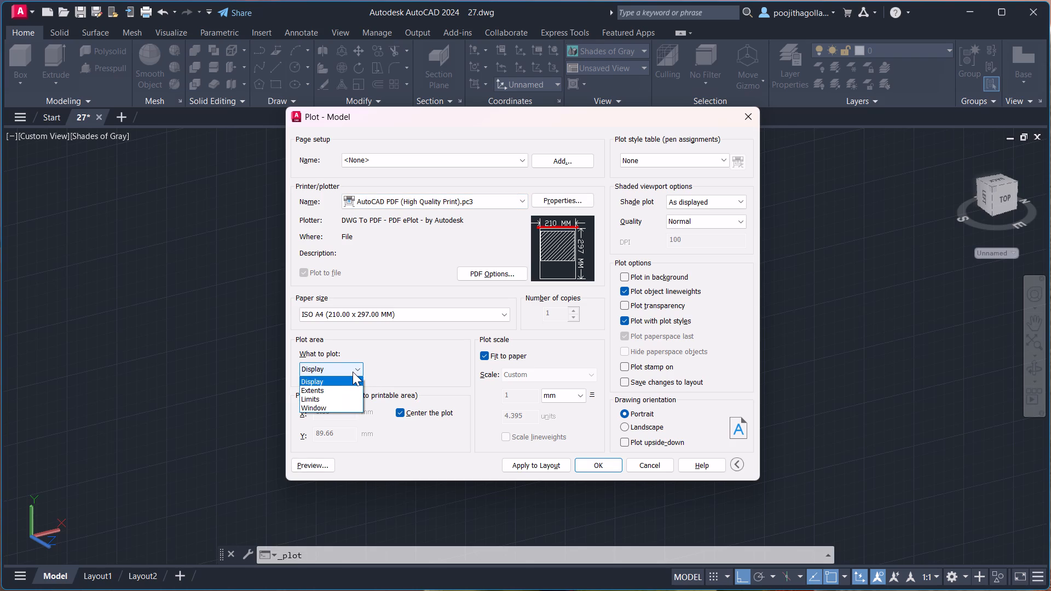
click(324, 412)
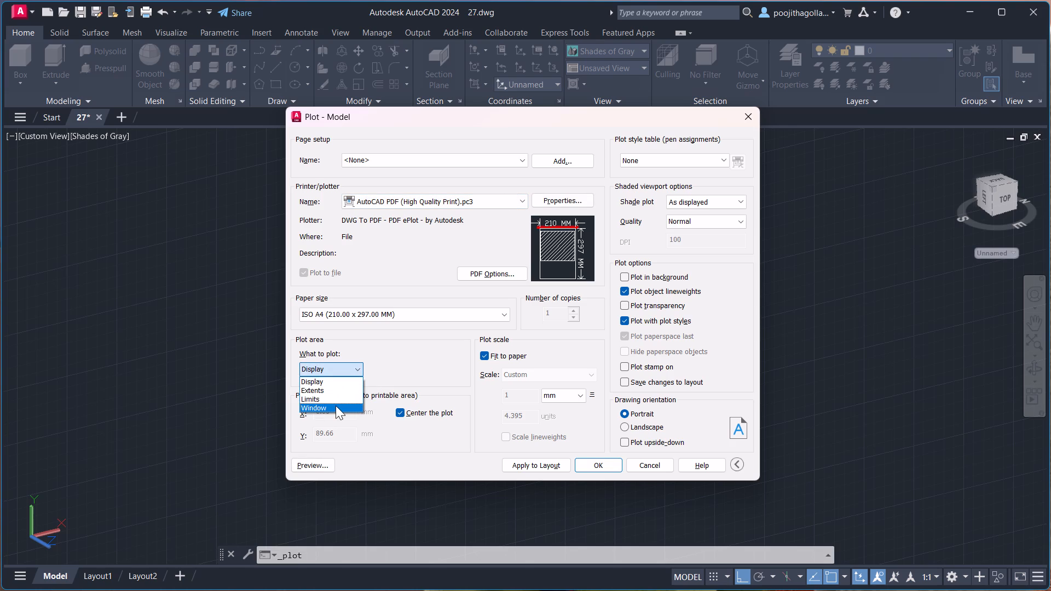
click(336, 405)
click(614, 190)
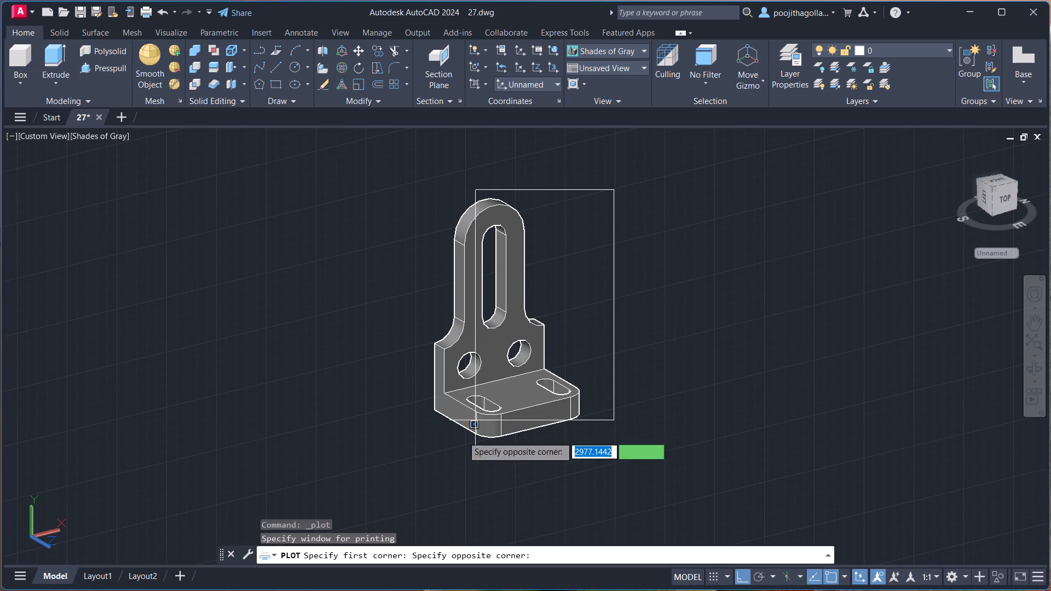
drag(395, 455, 598, 465)
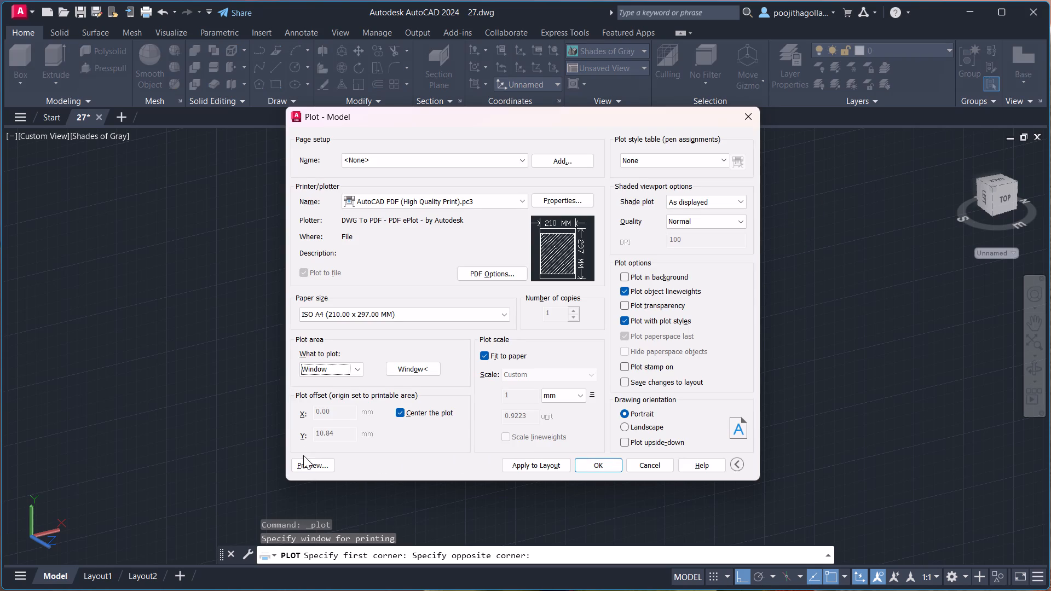
Preview the plot and output it as 27-Model.pdf in the CAD folder, closing the PDF that opens.
click(303, 461)
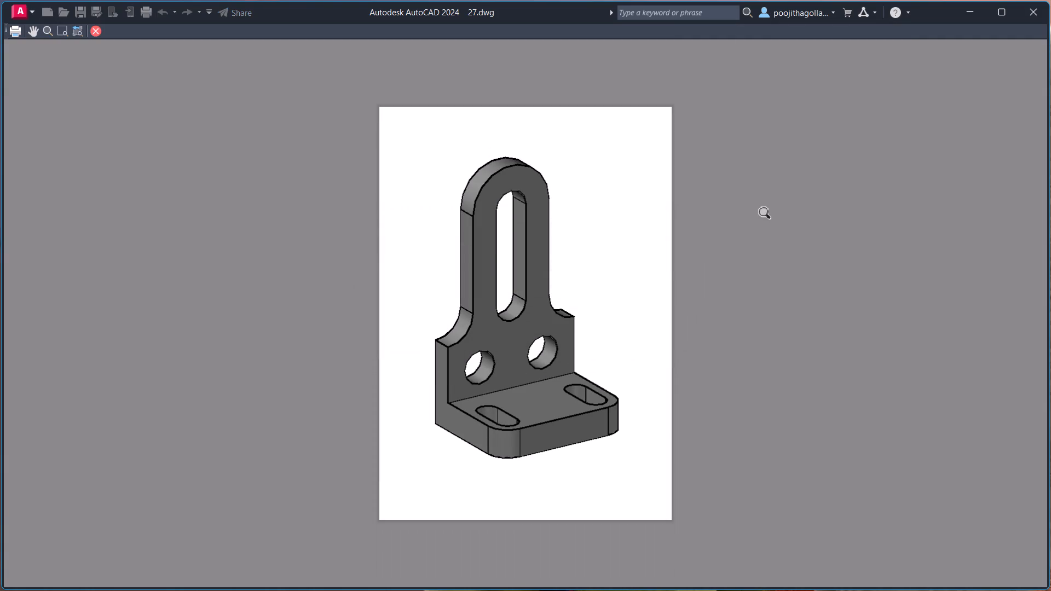
click(14, 32)
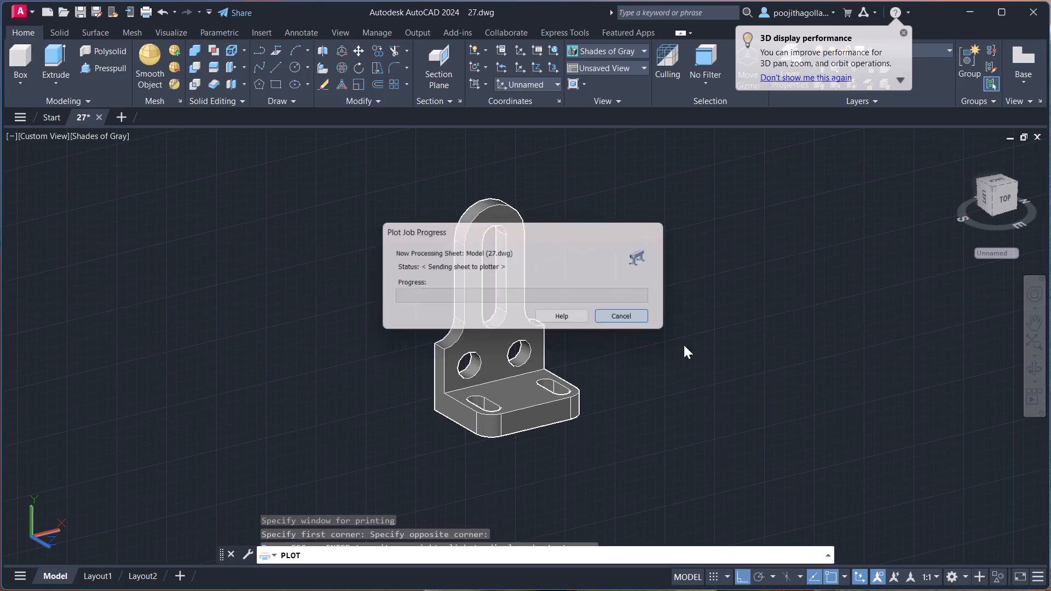
double_click(458, 188)
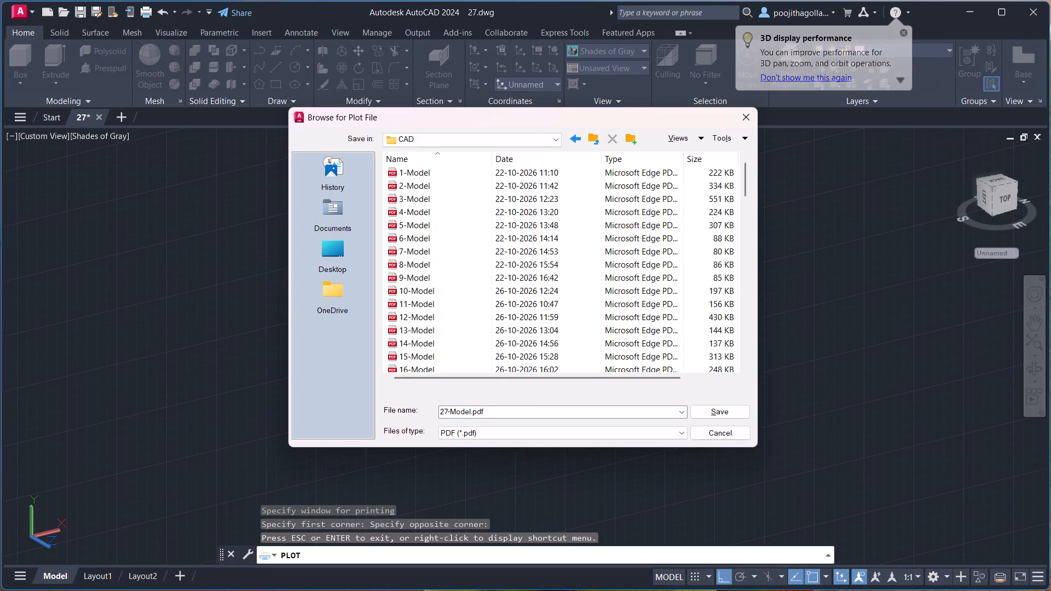
click(709, 414)
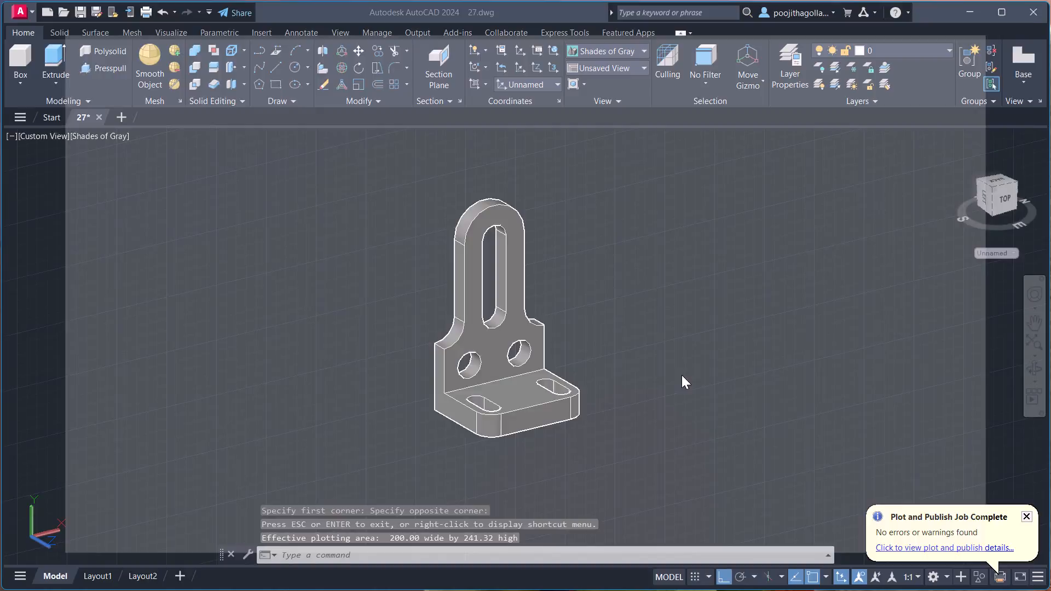
click(1033, 13)
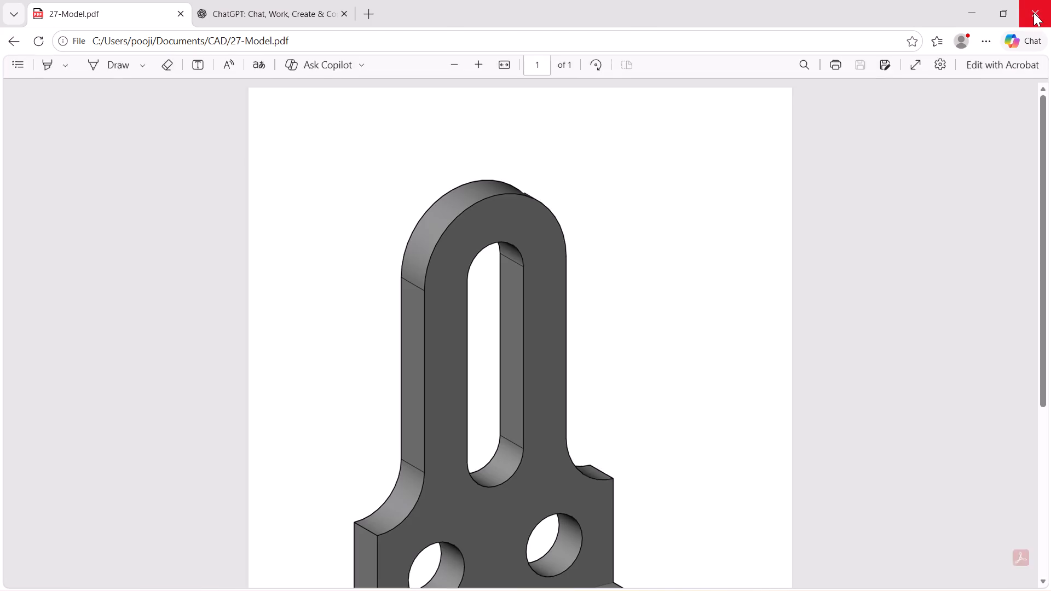
Display the drawing's log file path with LOGFILENAME.
text(lo)
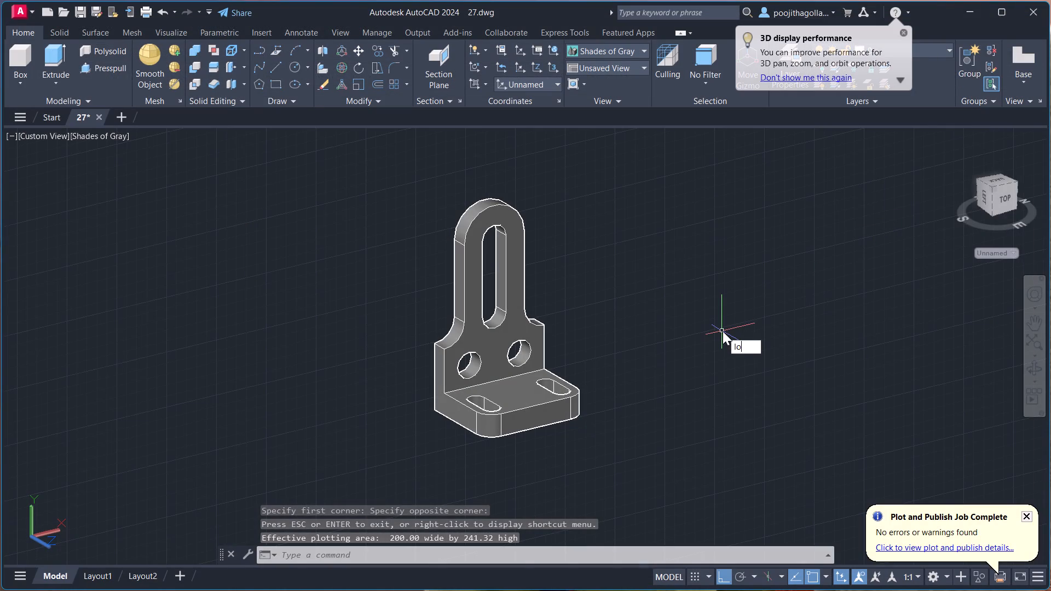
click(776, 369)
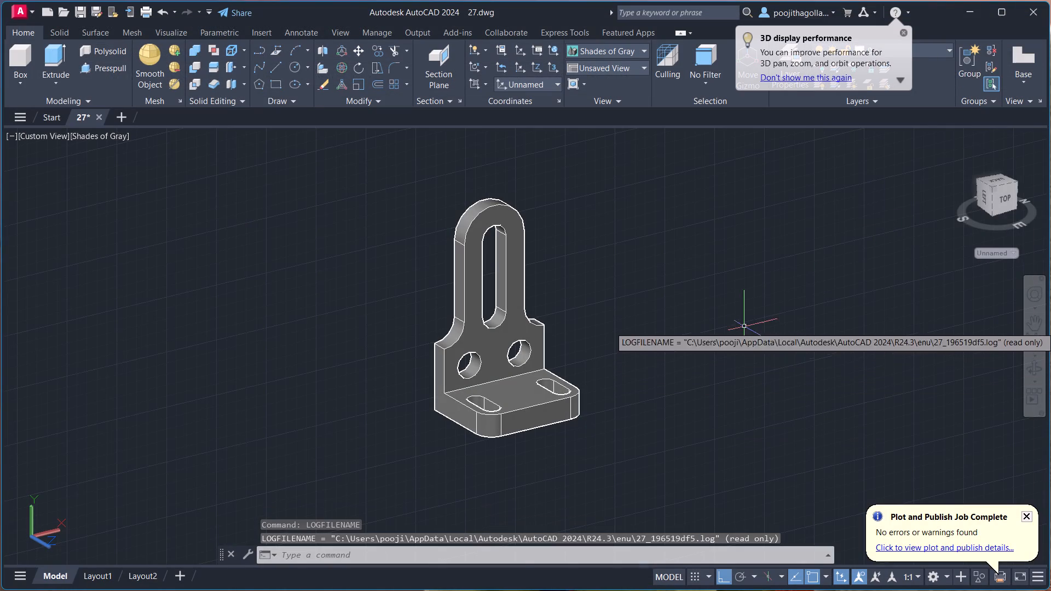